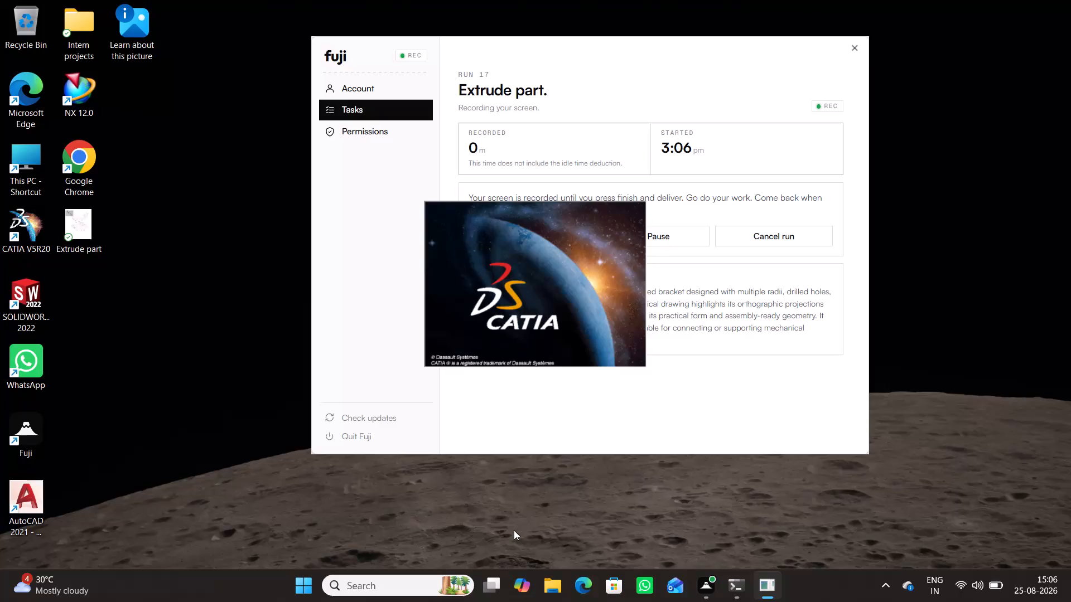
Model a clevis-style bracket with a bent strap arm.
Open the CATTemp folder in File Explorer and close it again.
key(super+r)
key(Return)
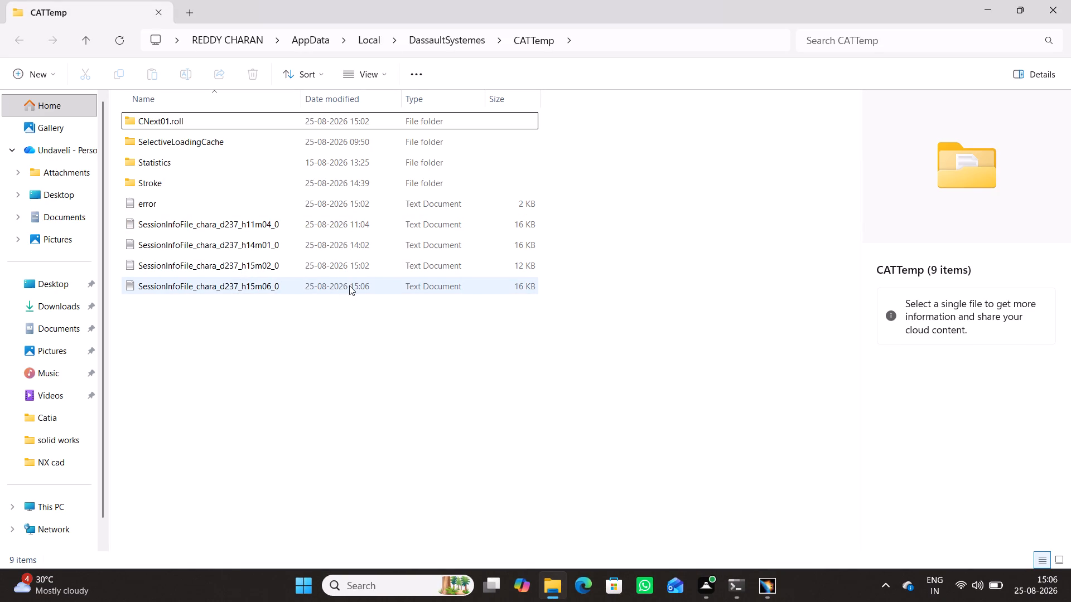
click(1054, 9)
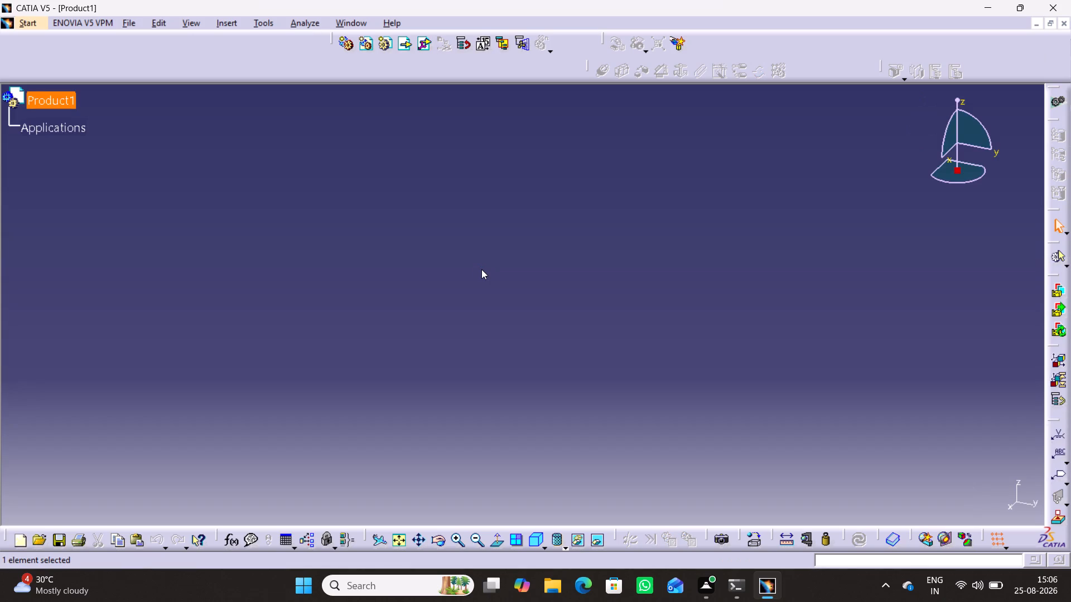
Close the empty Product1 document.
click(1064, 21)
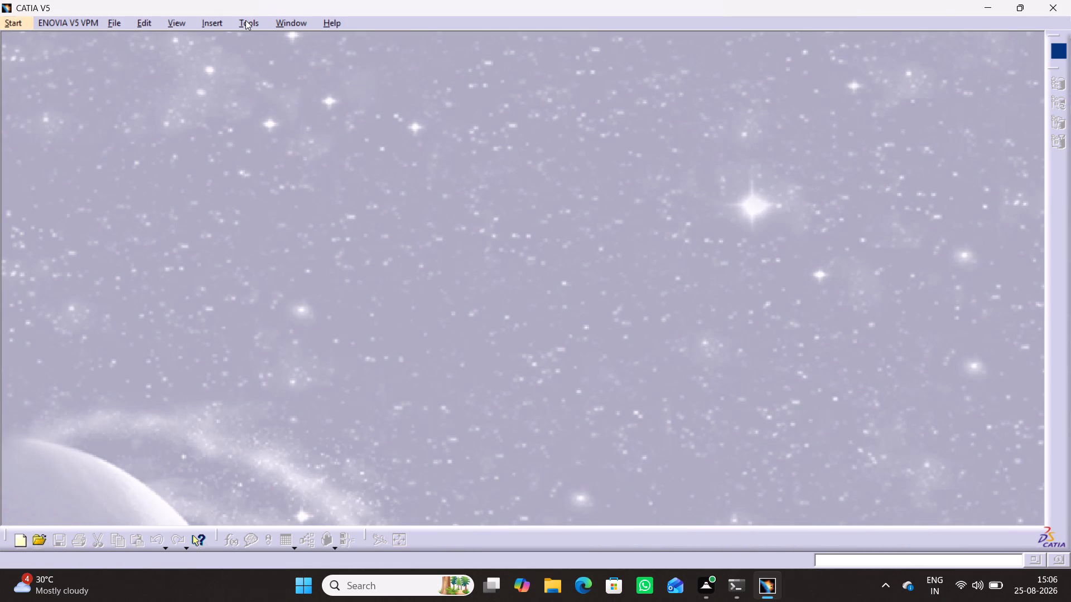
Start recording a macro with CATScript as the language, saved as Macro7.CATScript.
click(245, 20)
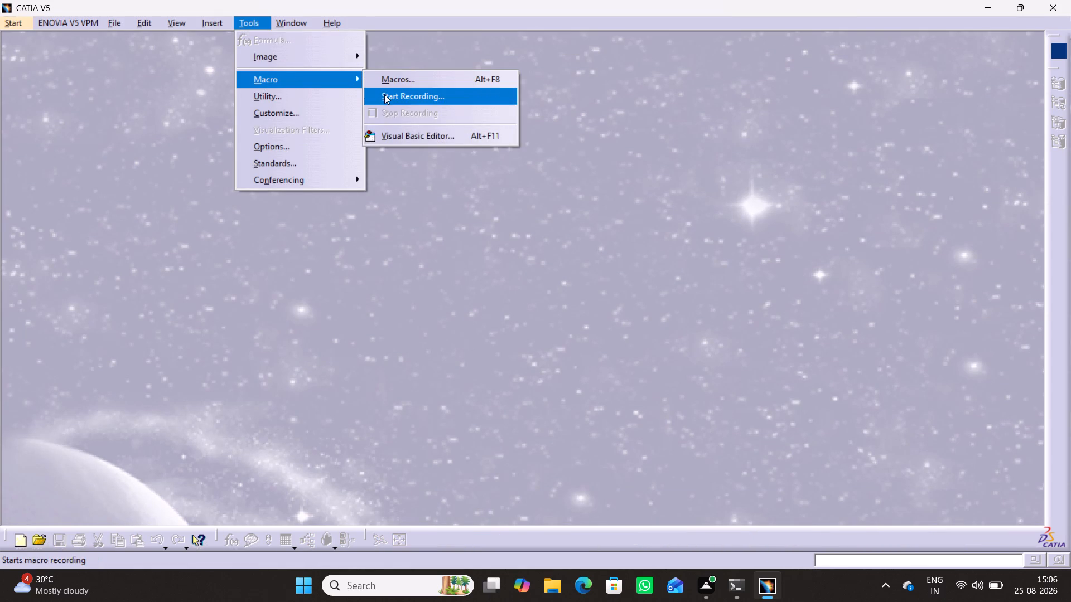
click(384, 94)
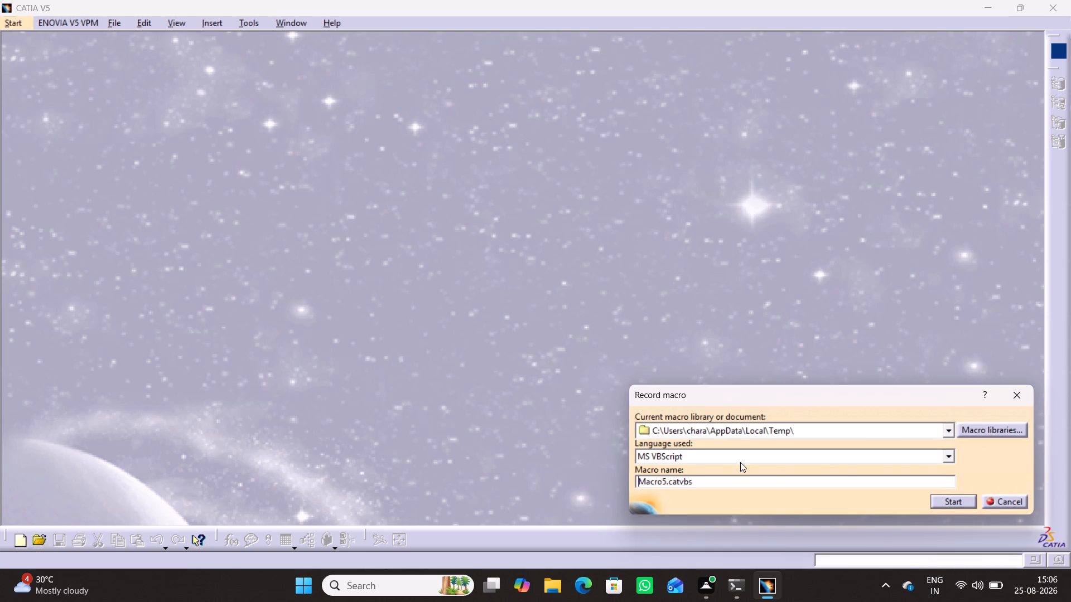
click(951, 454)
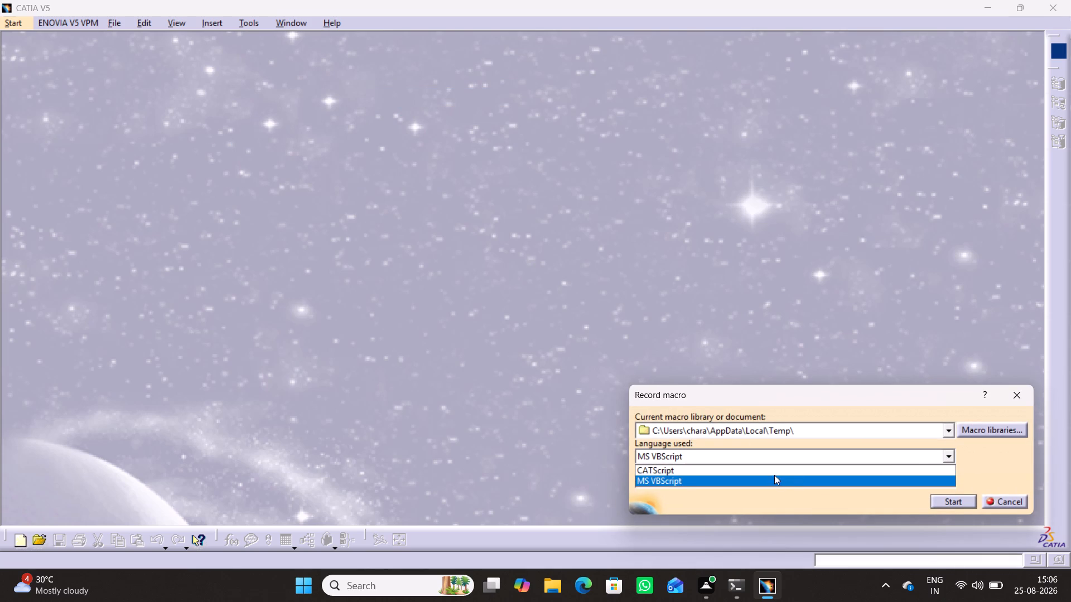
click(774, 469)
click(943, 502)
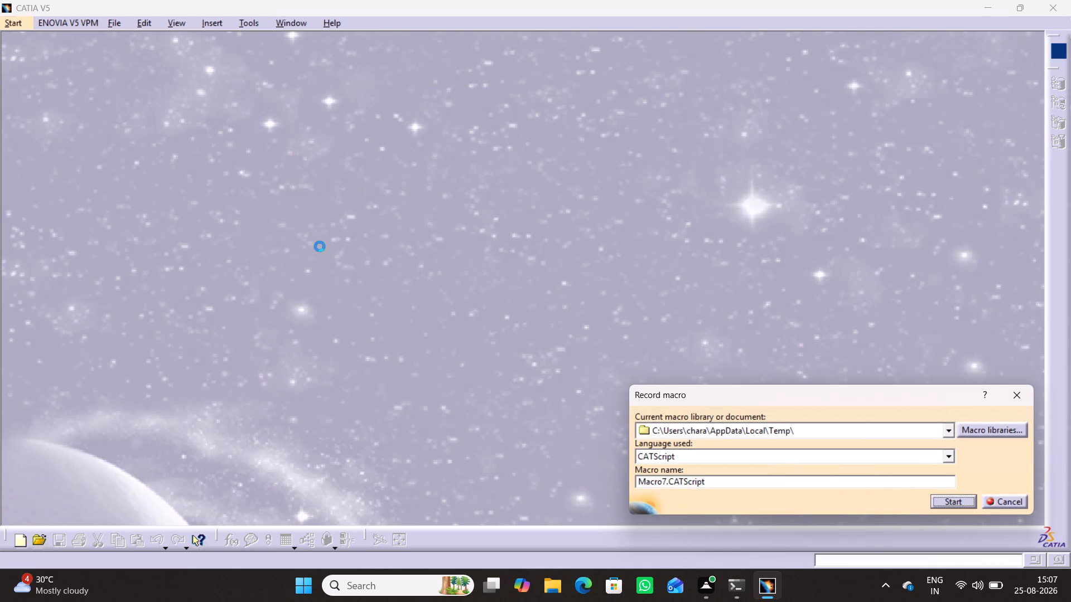
Create a new part in the Part Design workbench.
click(15, 22)
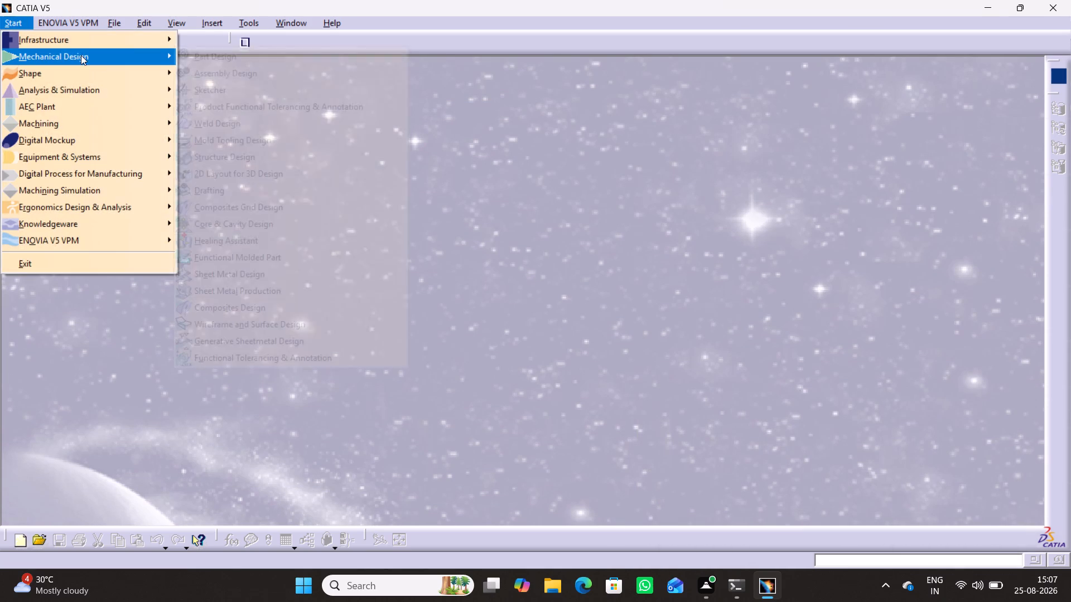
click(238, 61)
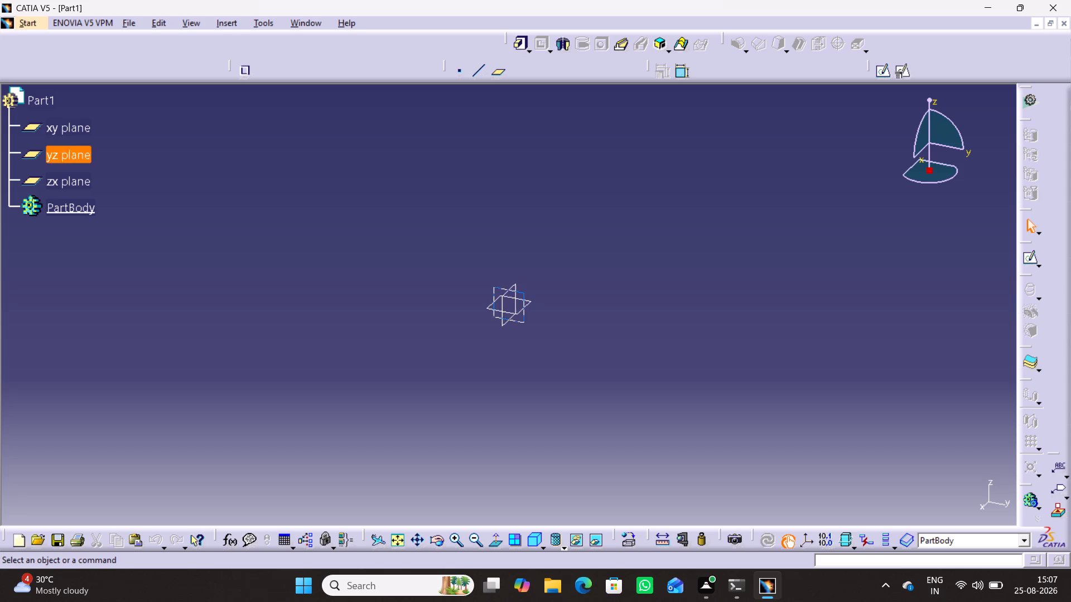
Create a positioned sketch on the xy plane with the axes swapped and the V direction reversed.
click(531, 302)
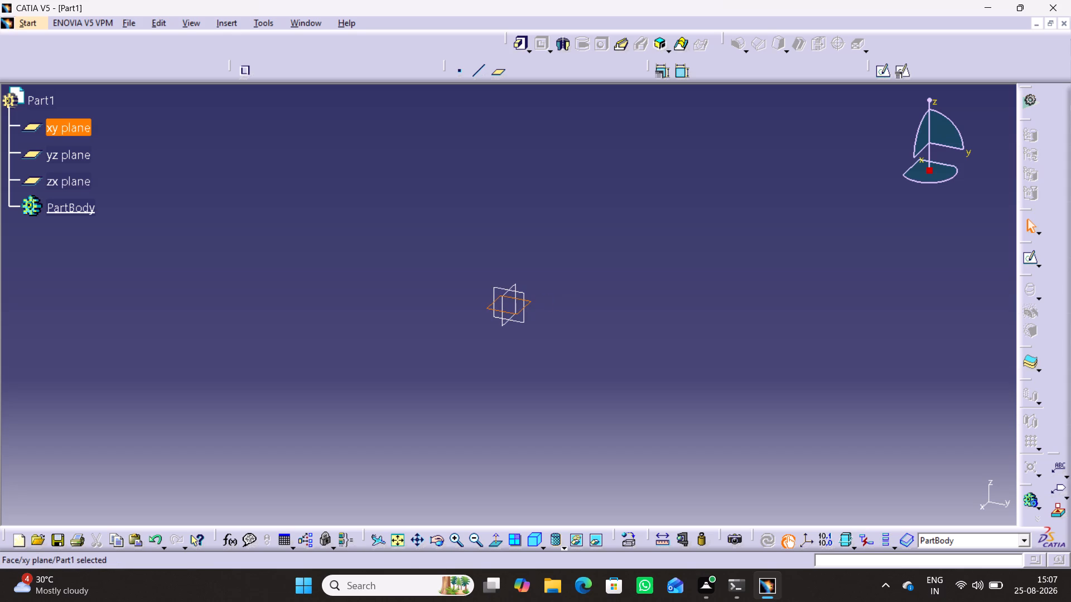
click(902, 72)
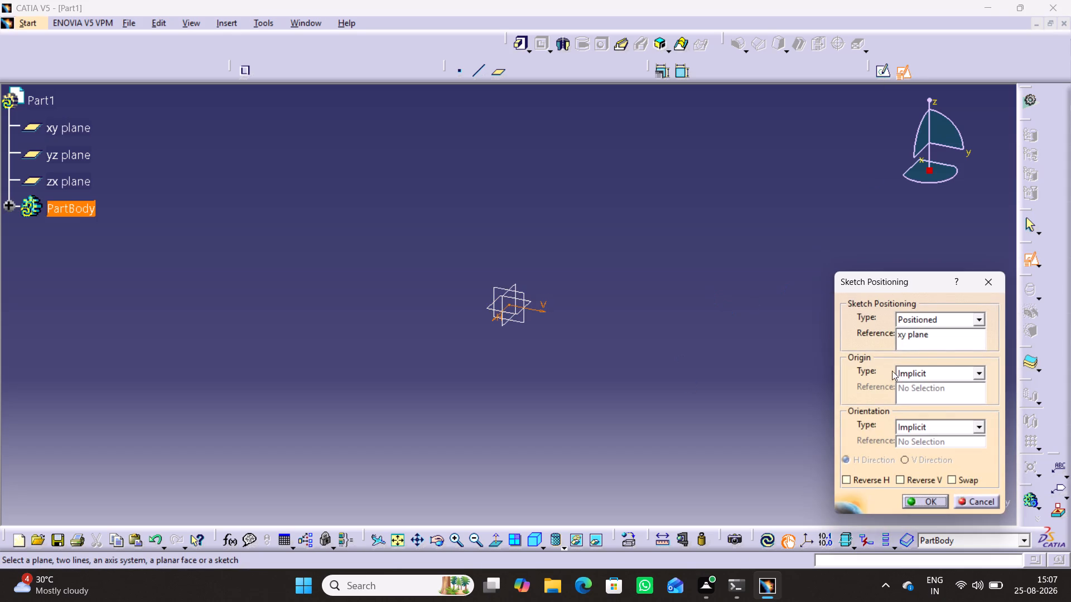
click(968, 484)
click(934, 484)
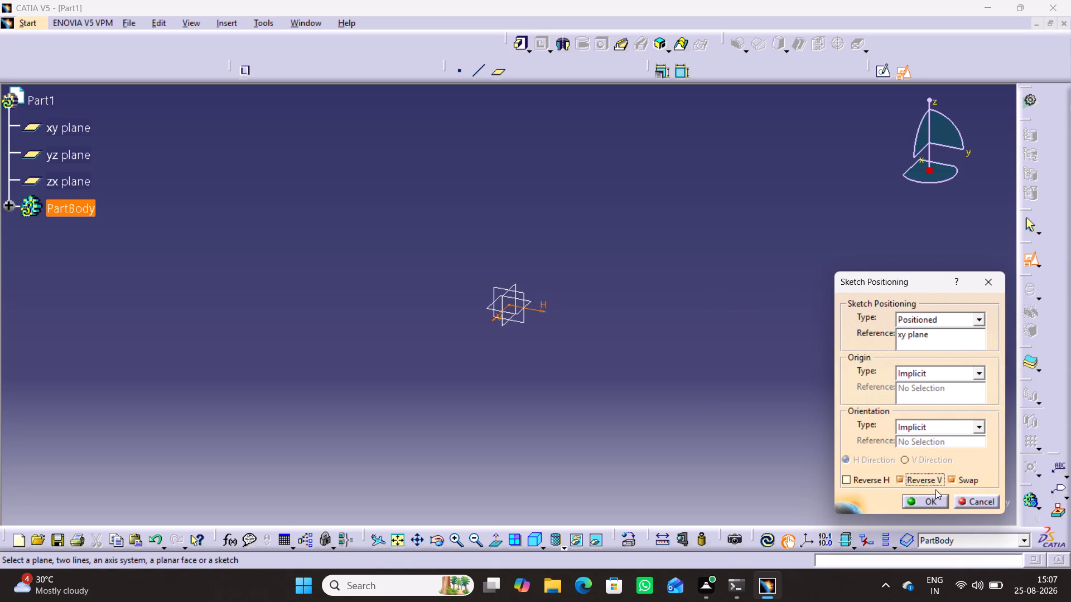
click(936, 500)
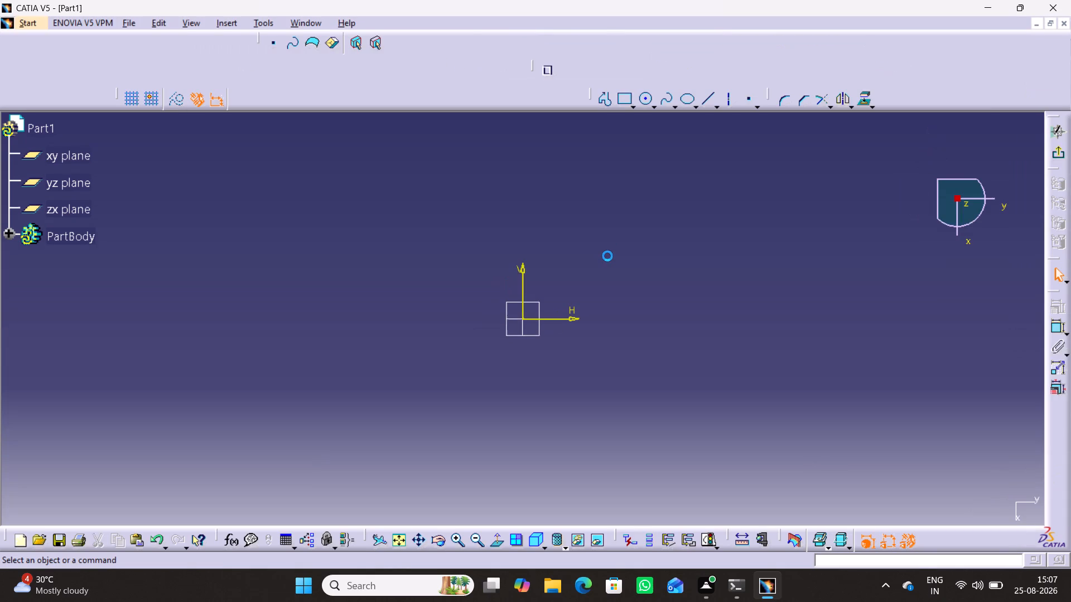
Sketch a rectangle about 87.5 mm wide and 50.2 mm high, with one vertical edge on the V axis.
middle_drag(664, 318, 602, 298)
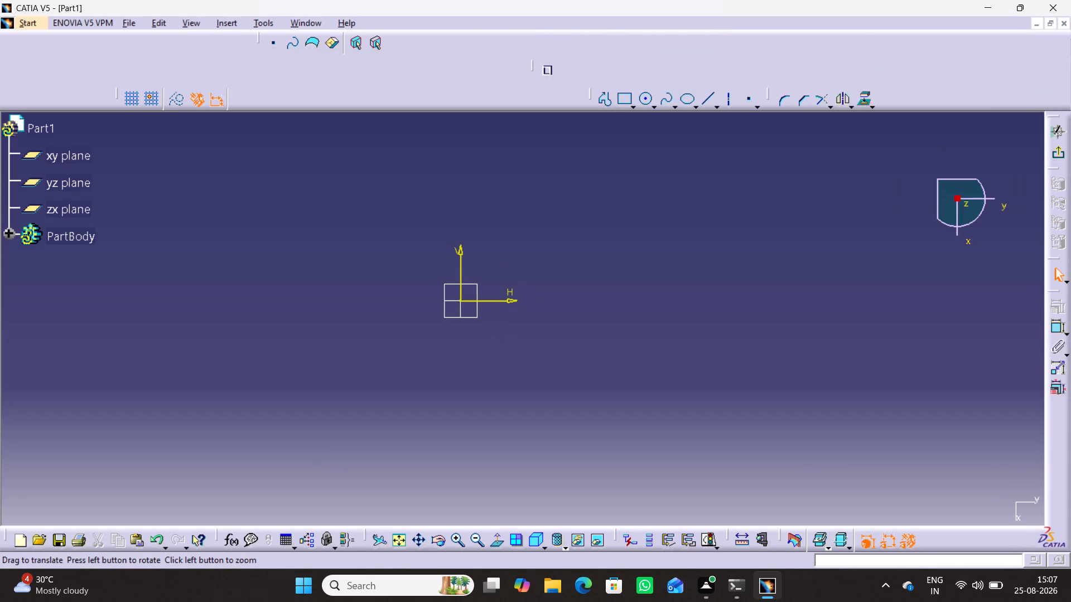
click(625, 98)
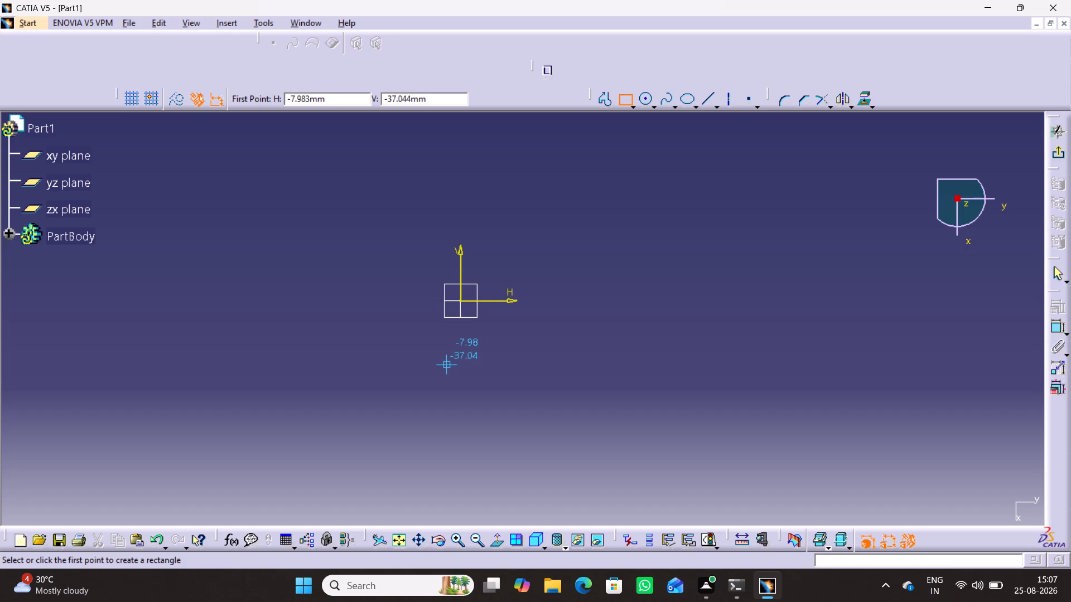
click(462, 344)
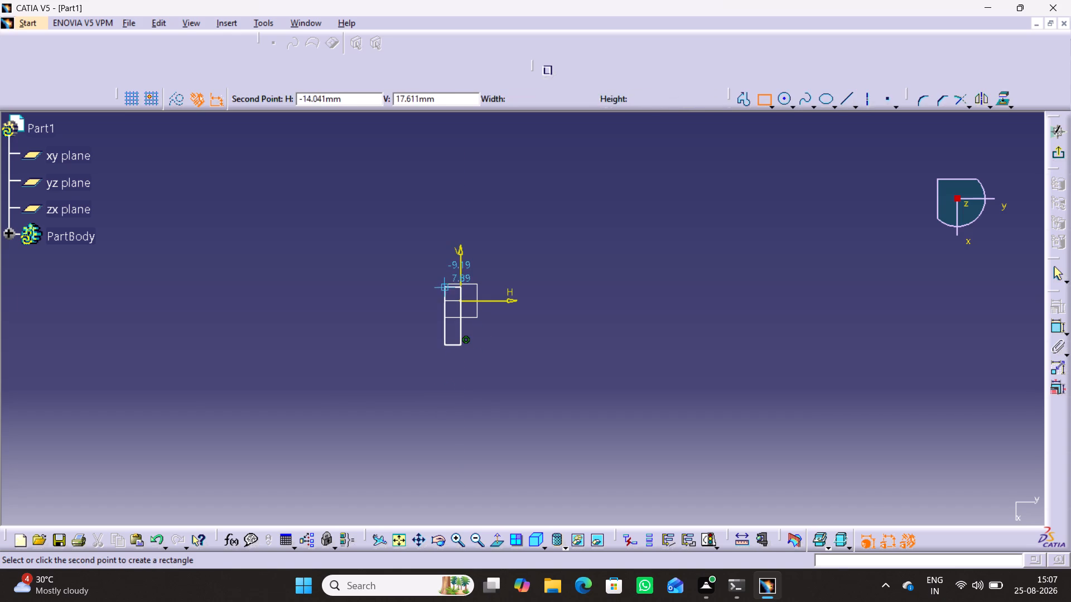
click(310, 259)
click(571, 239)
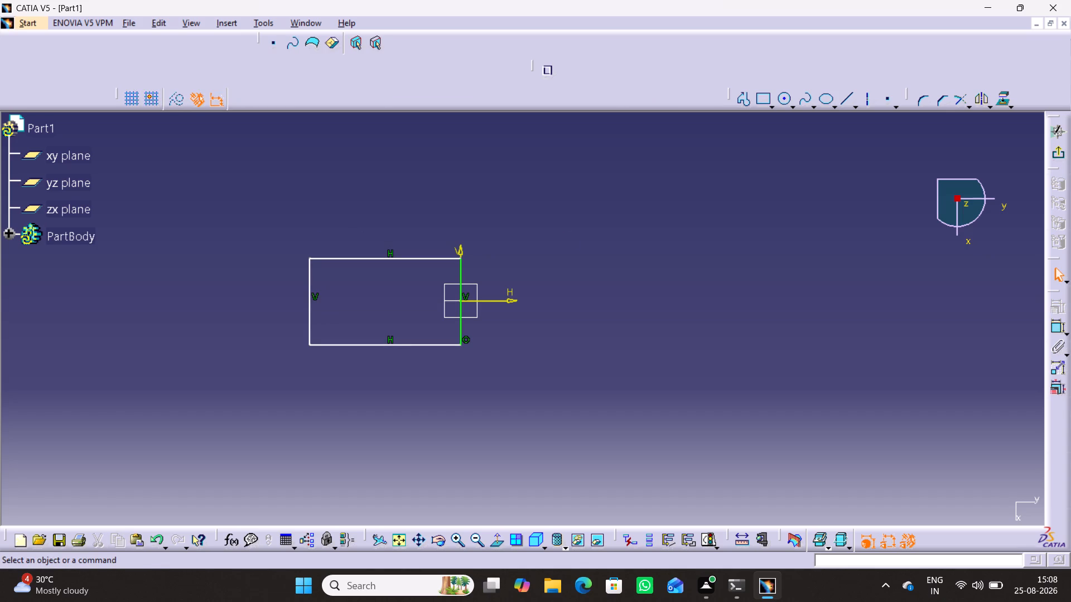
Convert the rectangle's vertical edge on the V axis into a construction line, leaving construction mode off for new geometry.
click(461, 327)
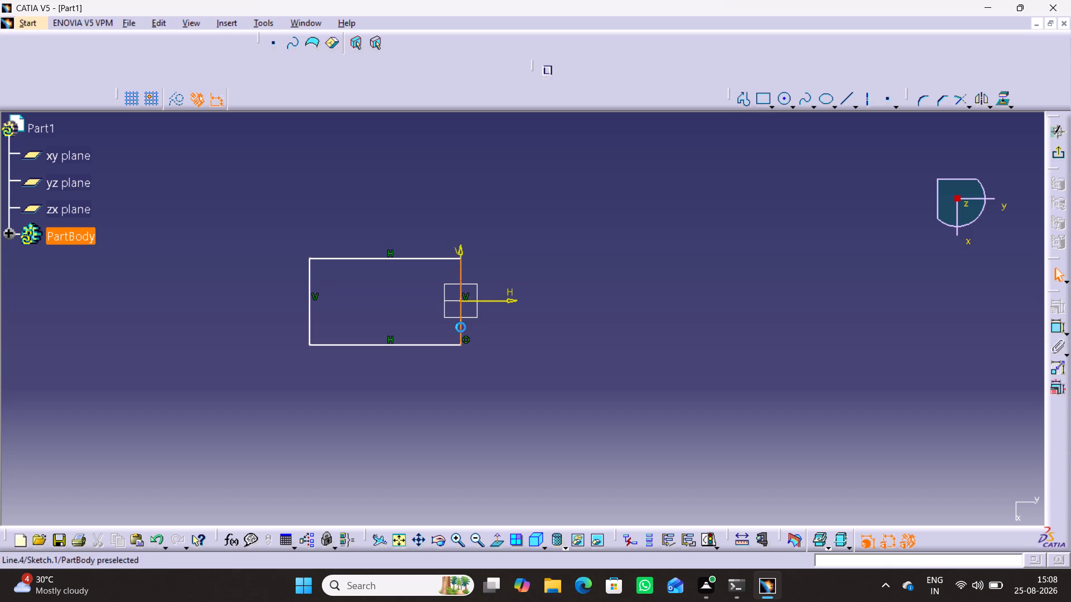
right_click(579, 241)
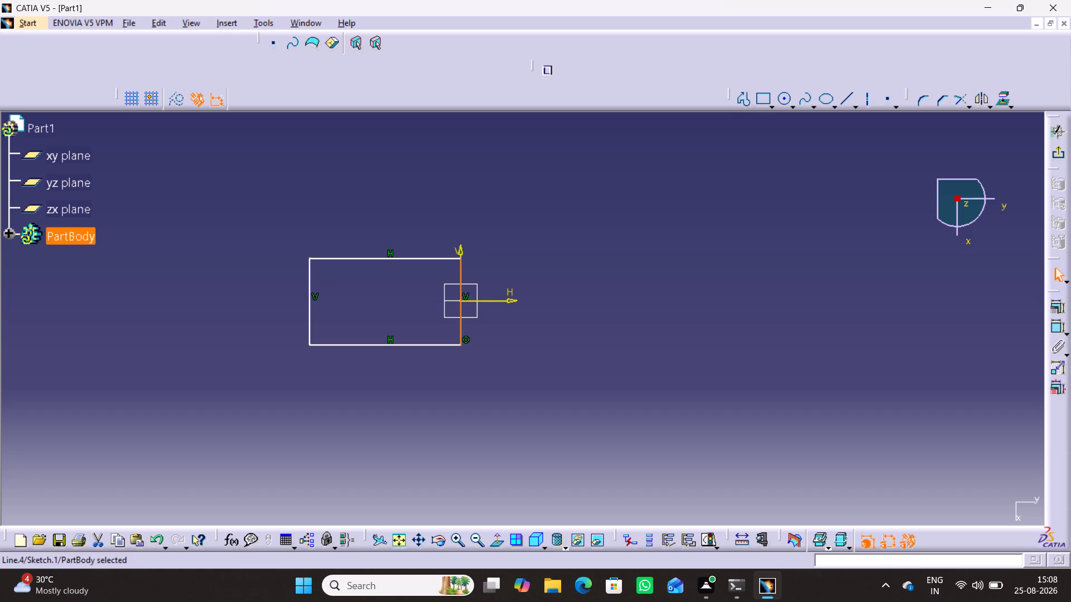
click(177, 98)
click(192, 173)
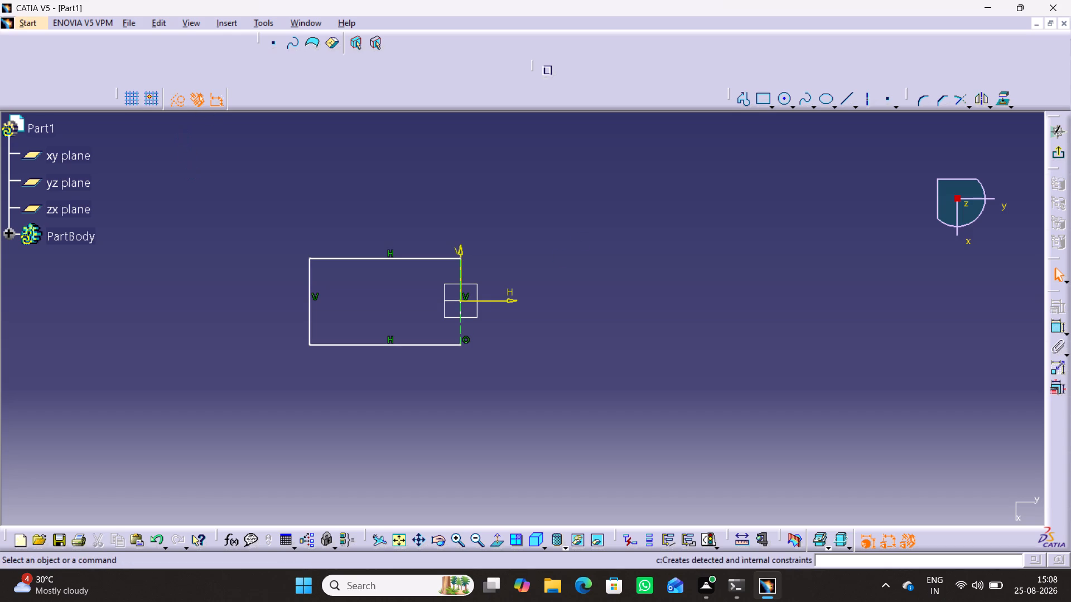
click(172, 104)
click(194, 157)
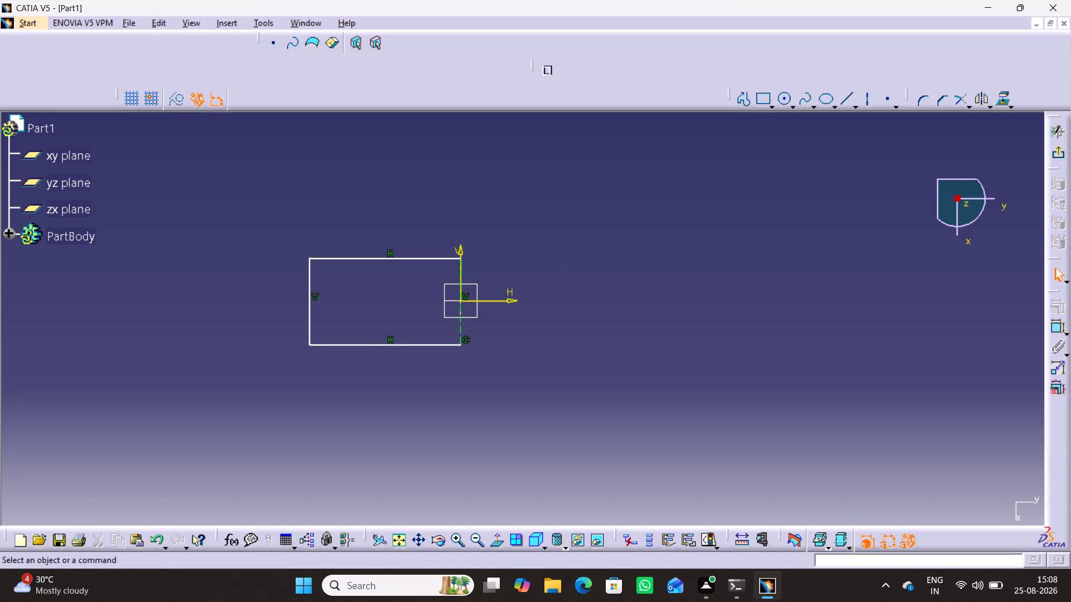
Constrain the rectangle's two horizontal edges to be symmetric about the H axis.
double_click(1057, 326)
click(408, 347)
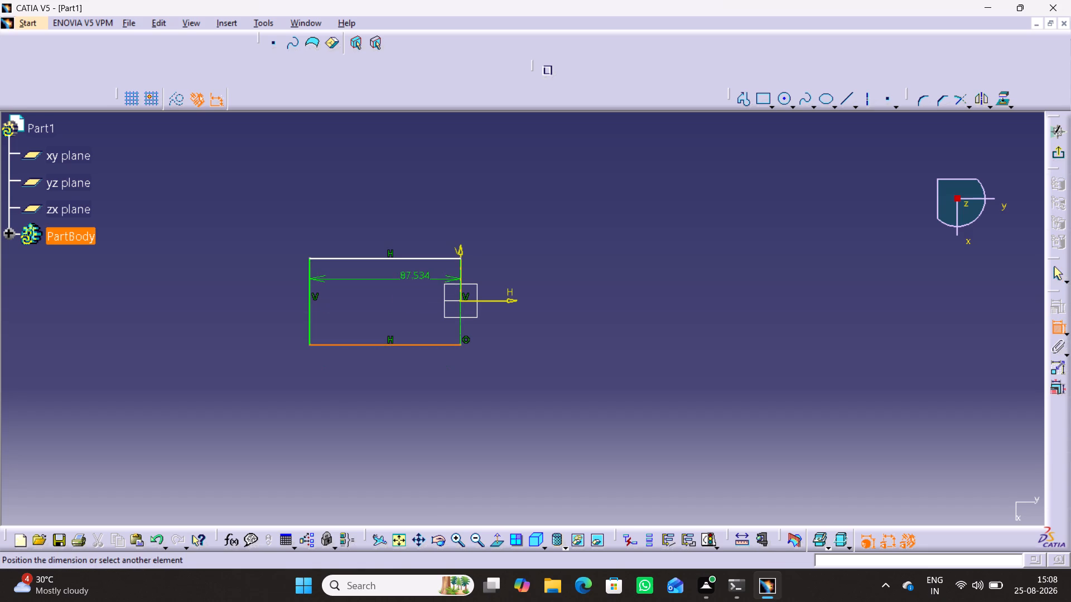
click(429, 257)
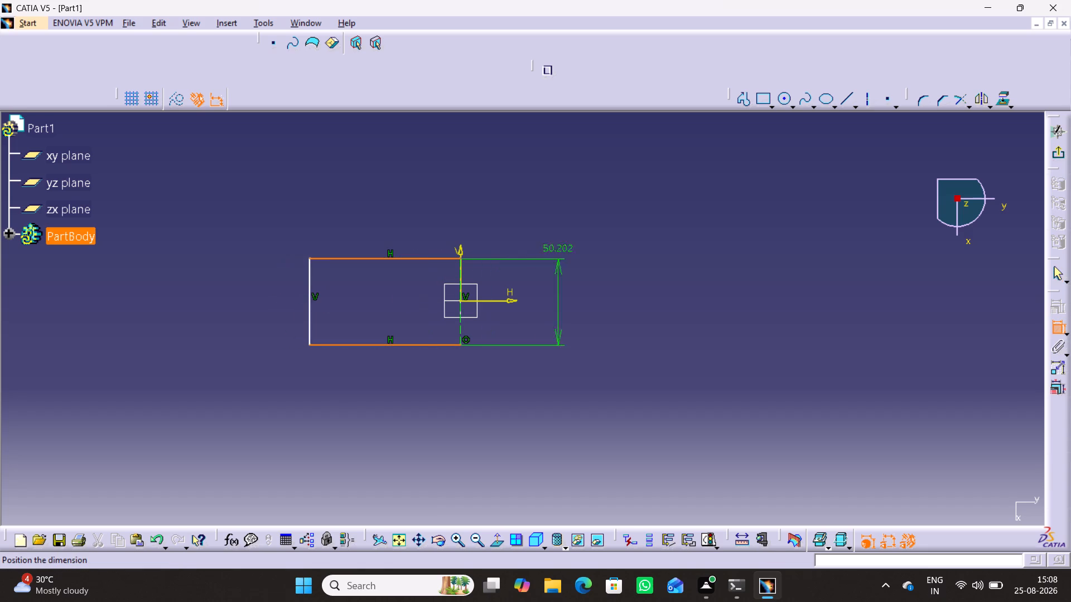
right_click(577, 242)
click(629, 381)
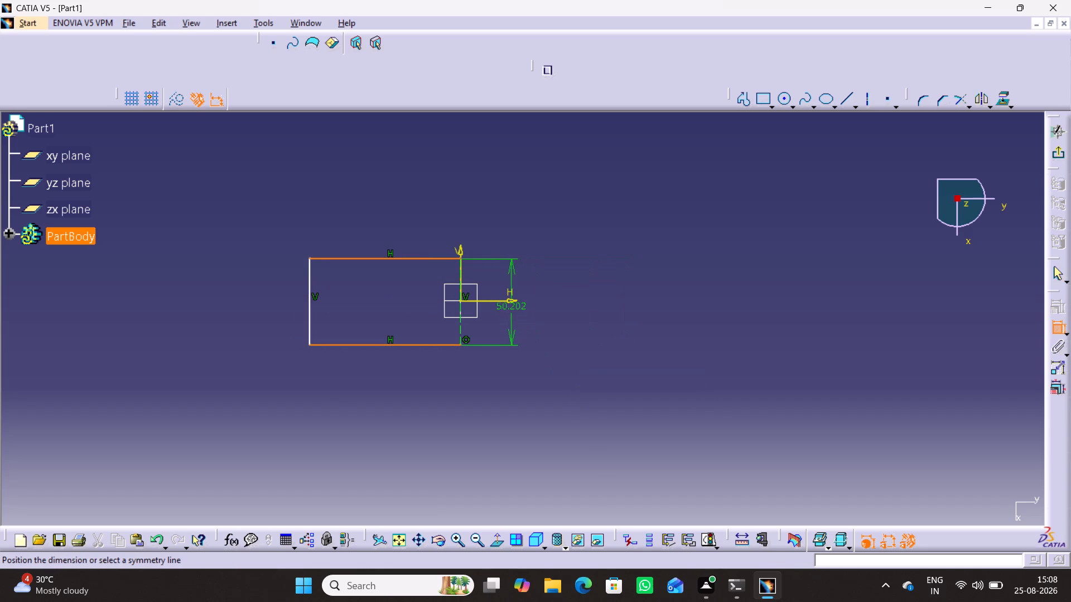
click(509, 302)
Dimension the rectangle's height and set it to 45 mm.
click(310, 305)
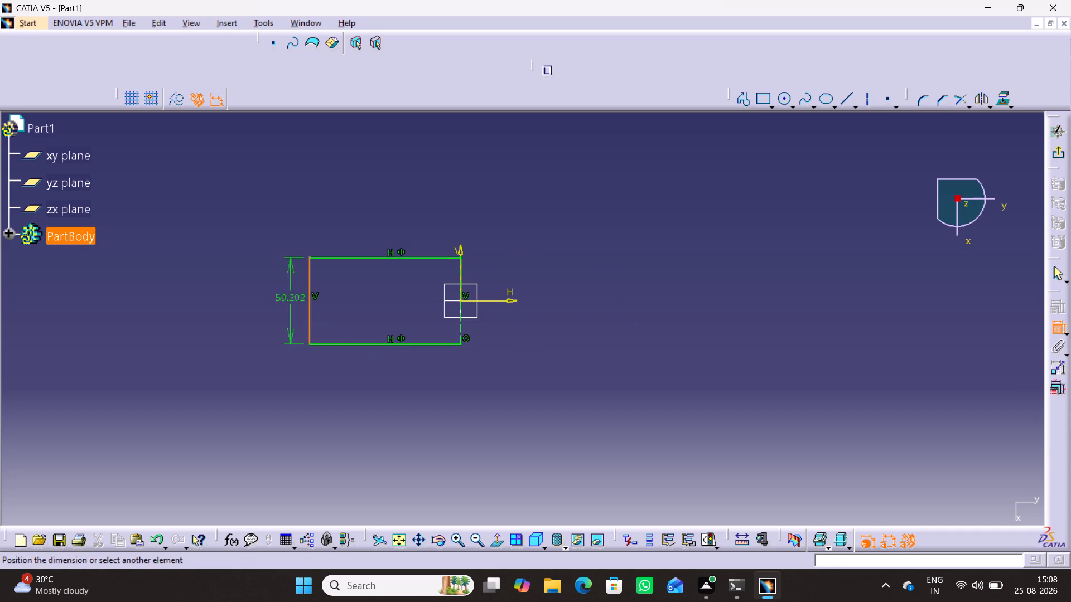
click(263, 305)
double_click(262, 302)
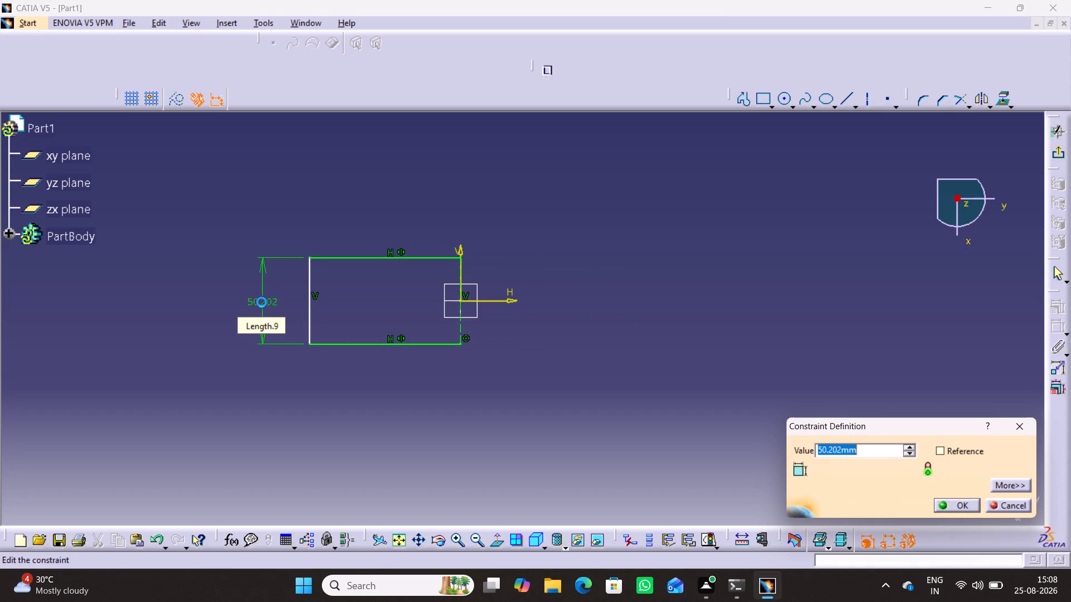
text(45)
key(Return)
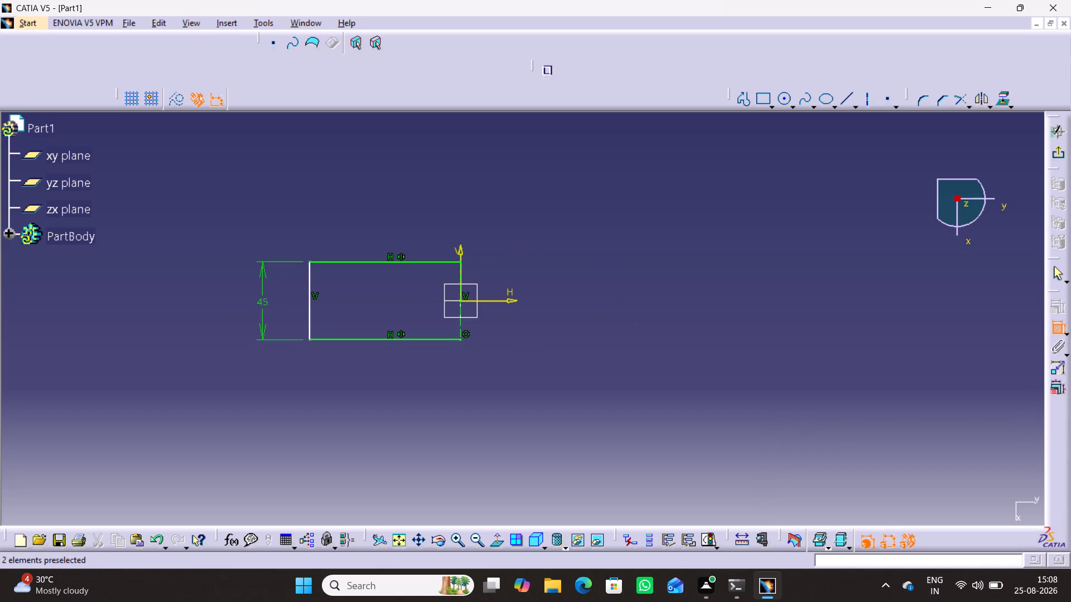
click(287, 421)
Dimension the rectangle's horizontal length and set it to 60 mm.
click(375, 338)
click(372, 381)
double_click(365, 375)
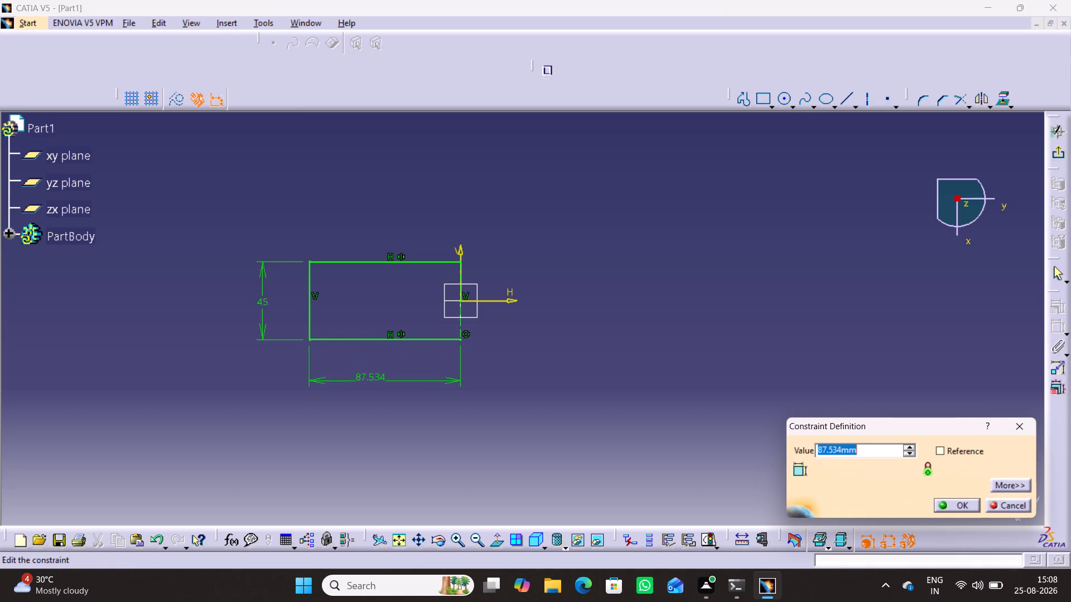
text(60)
key(Return)
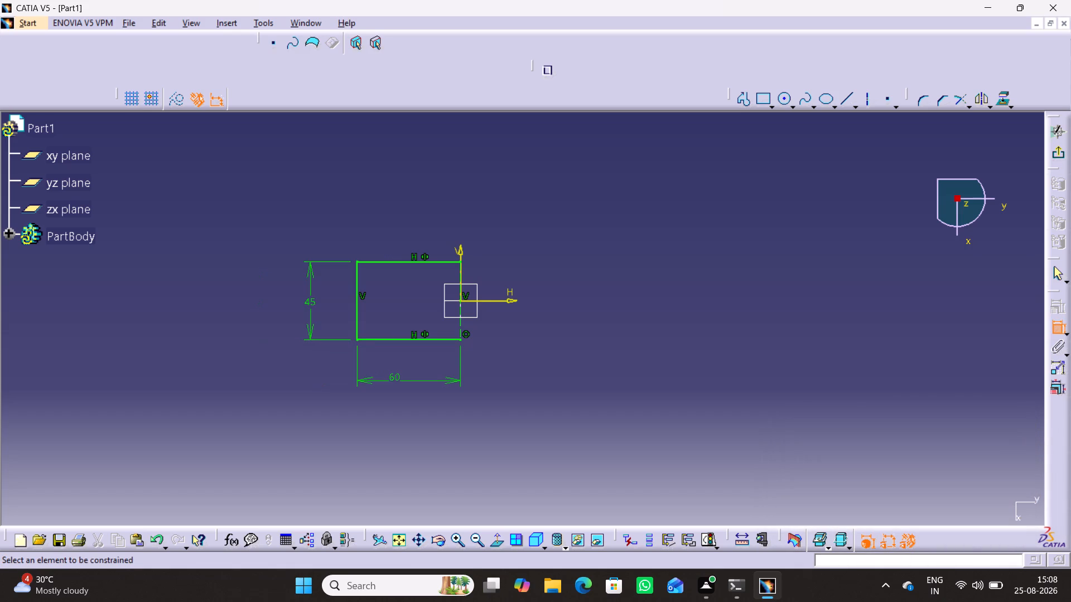
click(403, 426)
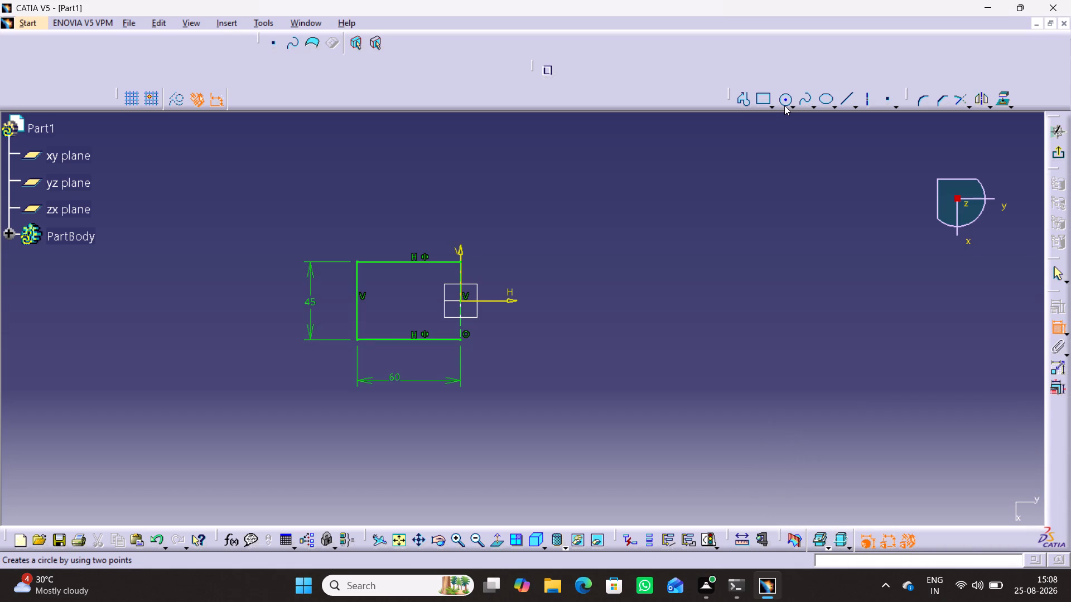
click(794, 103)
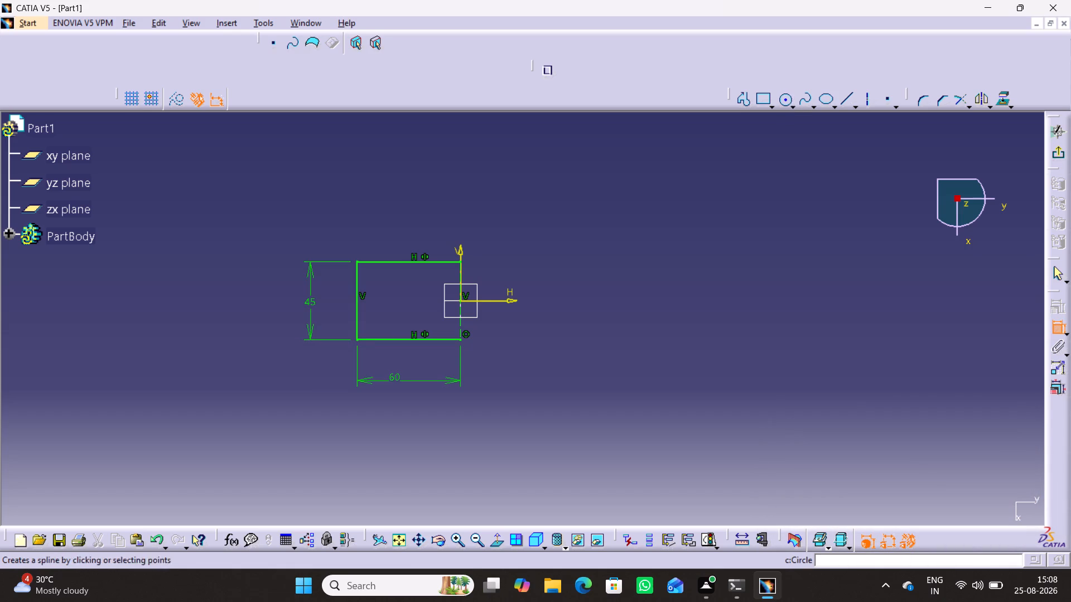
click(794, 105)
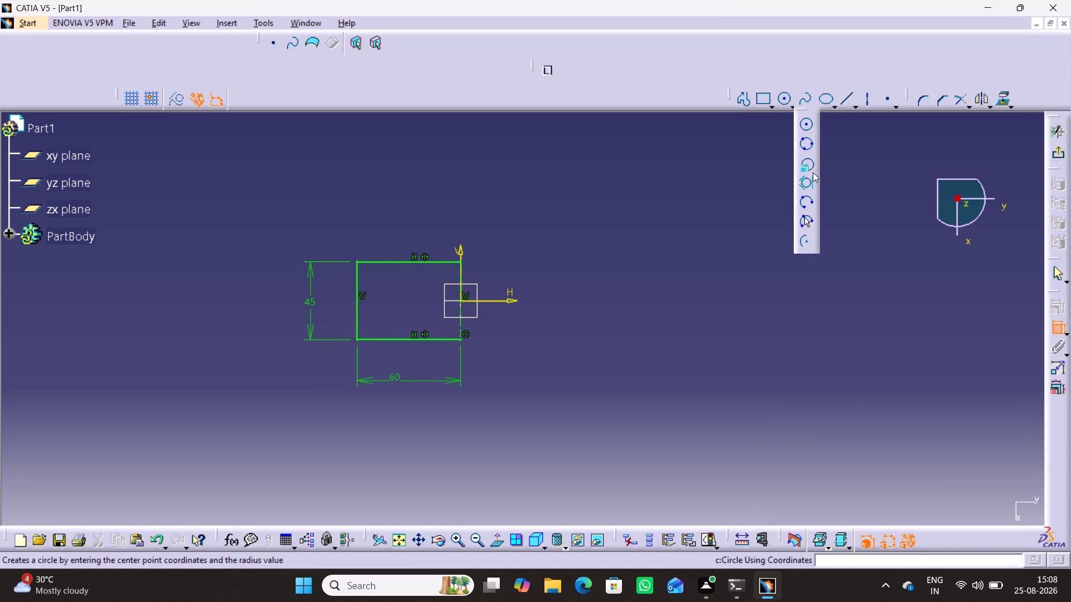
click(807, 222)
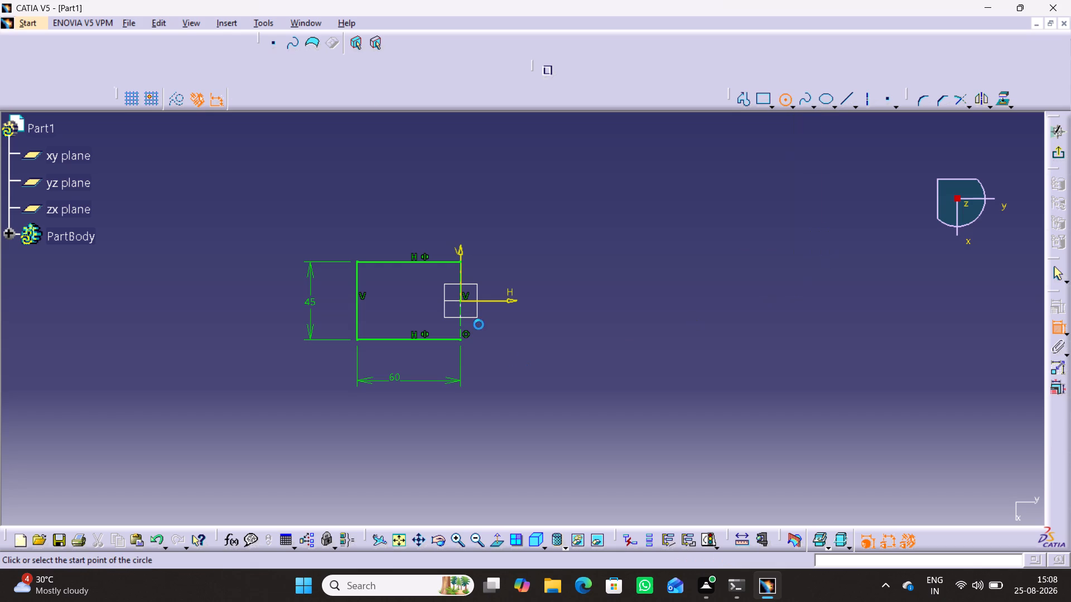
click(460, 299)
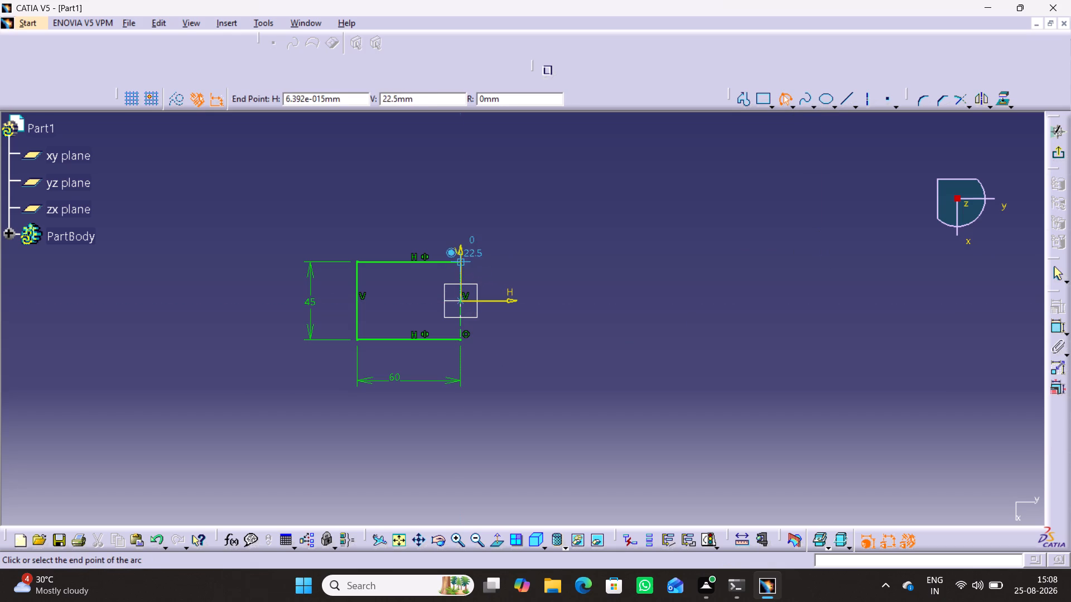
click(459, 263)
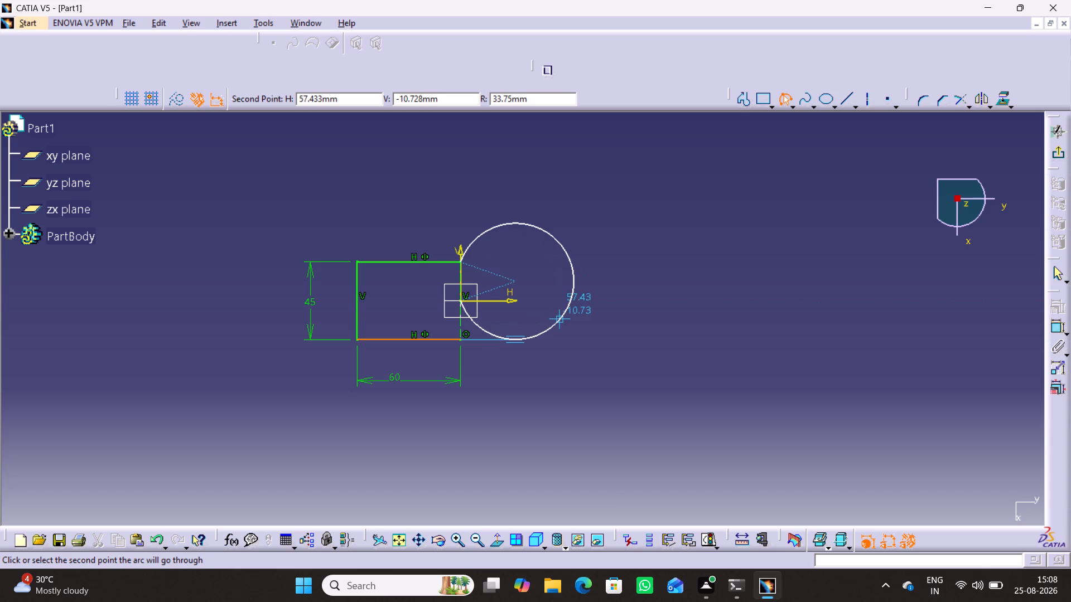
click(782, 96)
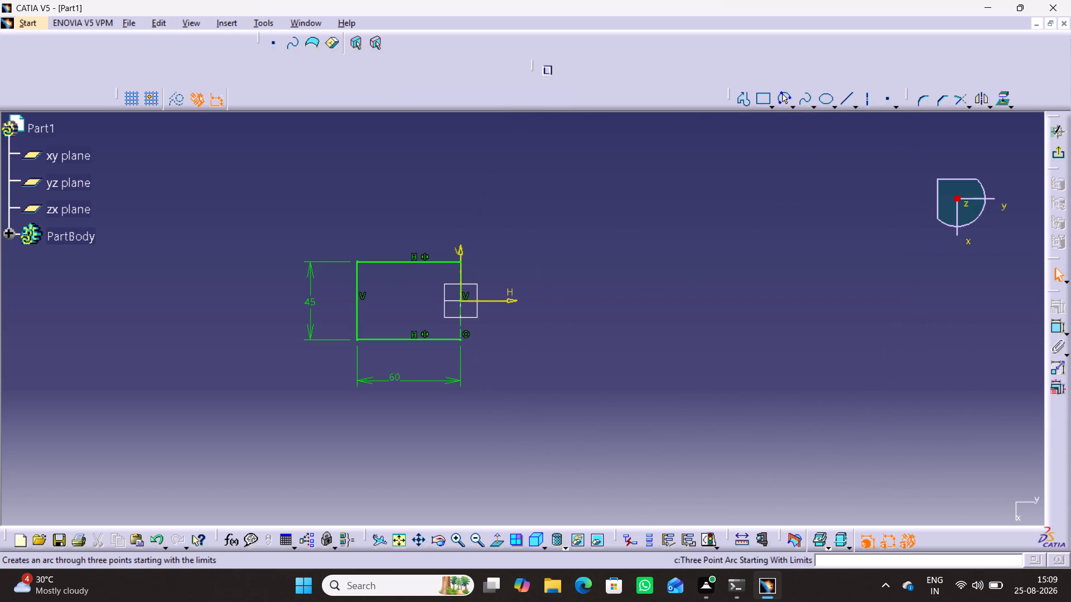
Draw an arc centred on the origin joining the rectangle's two corners on the V axis, bulging outward with a 22.5 mm radius.
click(791, 105)
click(803, 242)
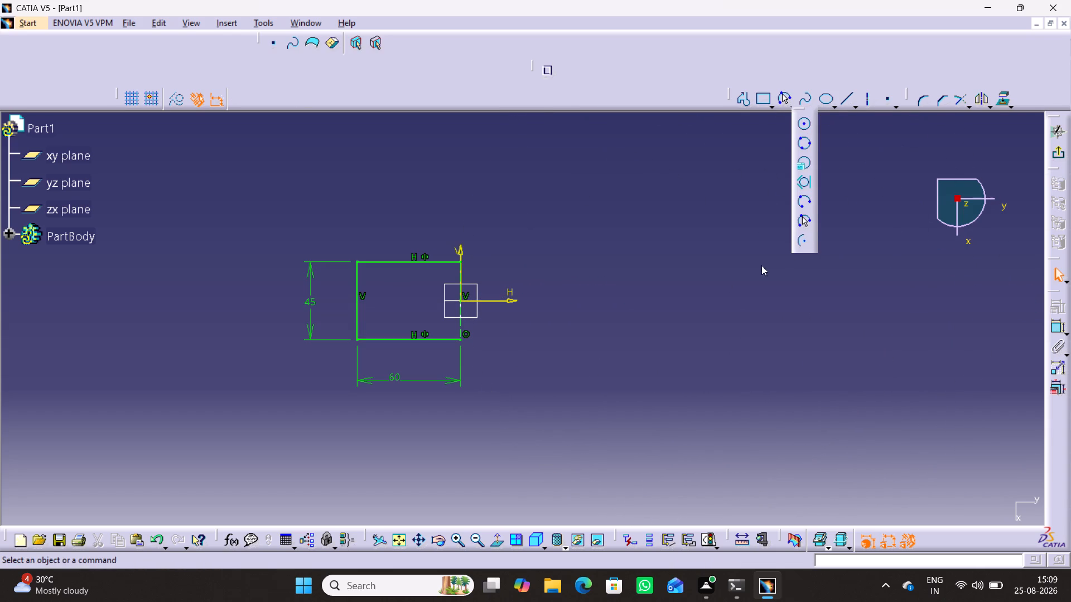
click(461, 299)
click(460, 261)
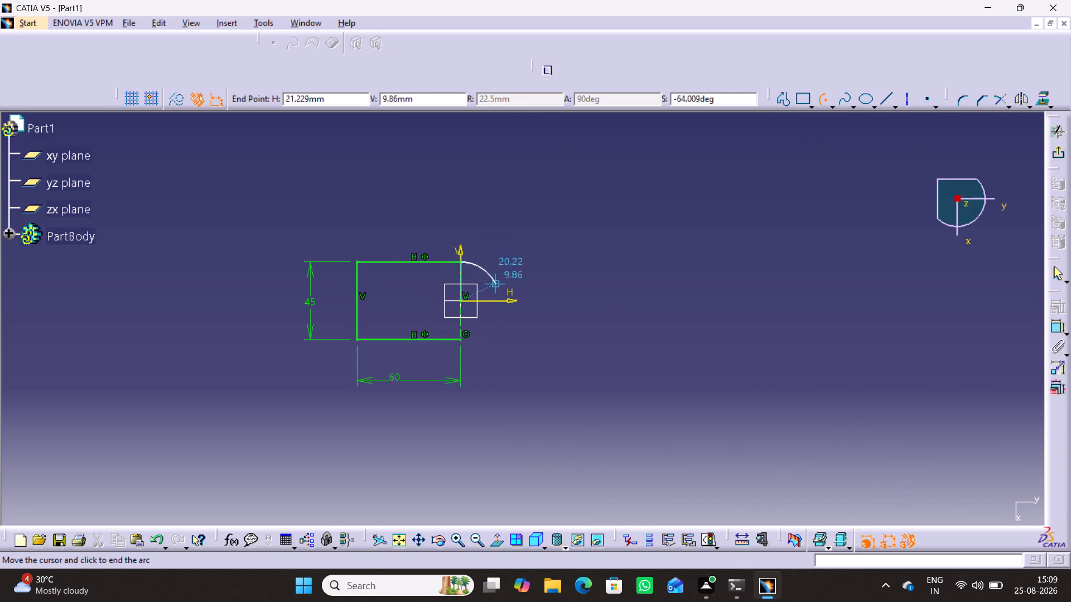
drag(462, 338, 469, 335)
click(644, 216)
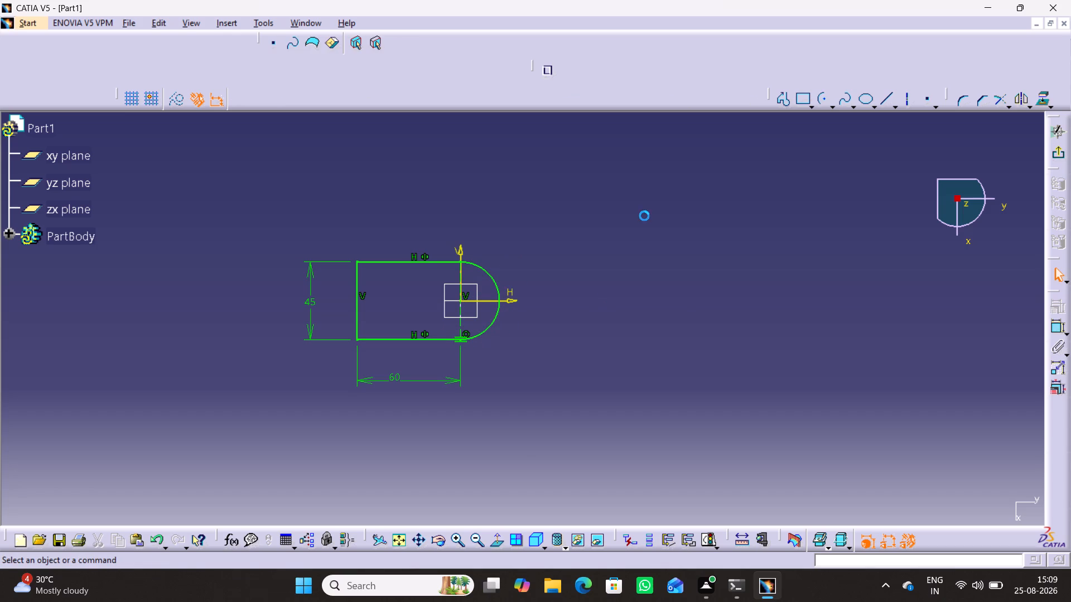
Constrain the arc to be tangent to the rectangle's upper horizontal edge.
double_click(1055, 325)
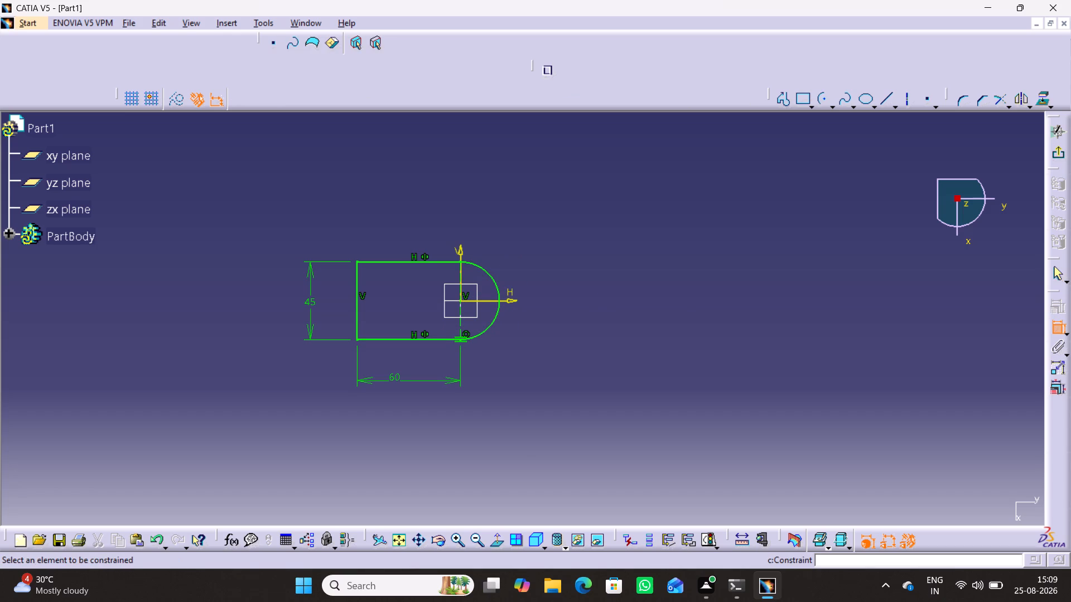
click(467, 261)
click(449, 261)
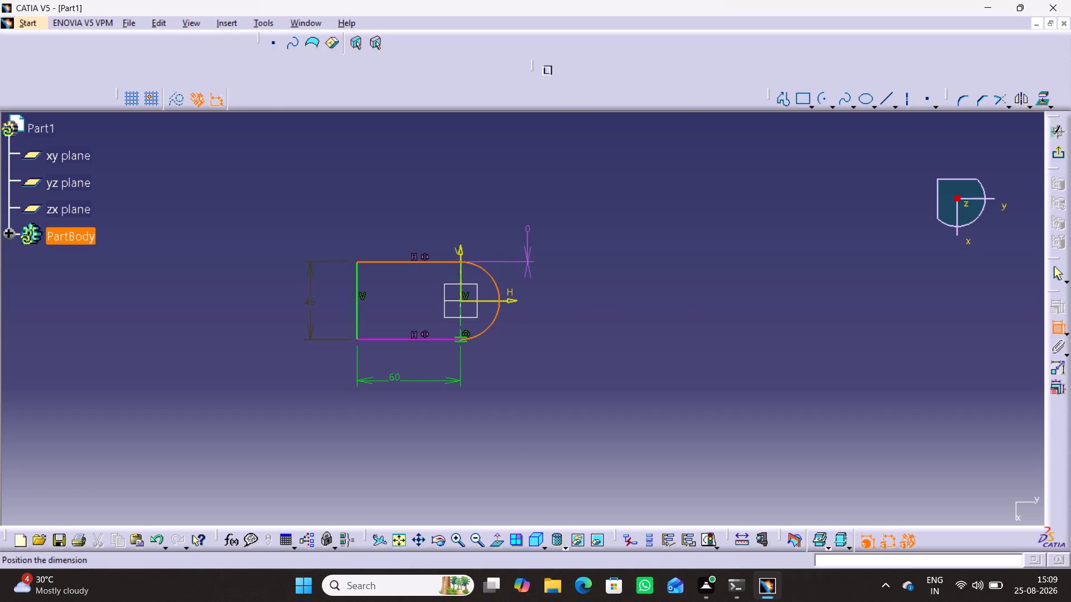
right_click(534, 226)
click(569, 289)
click(588, 235)
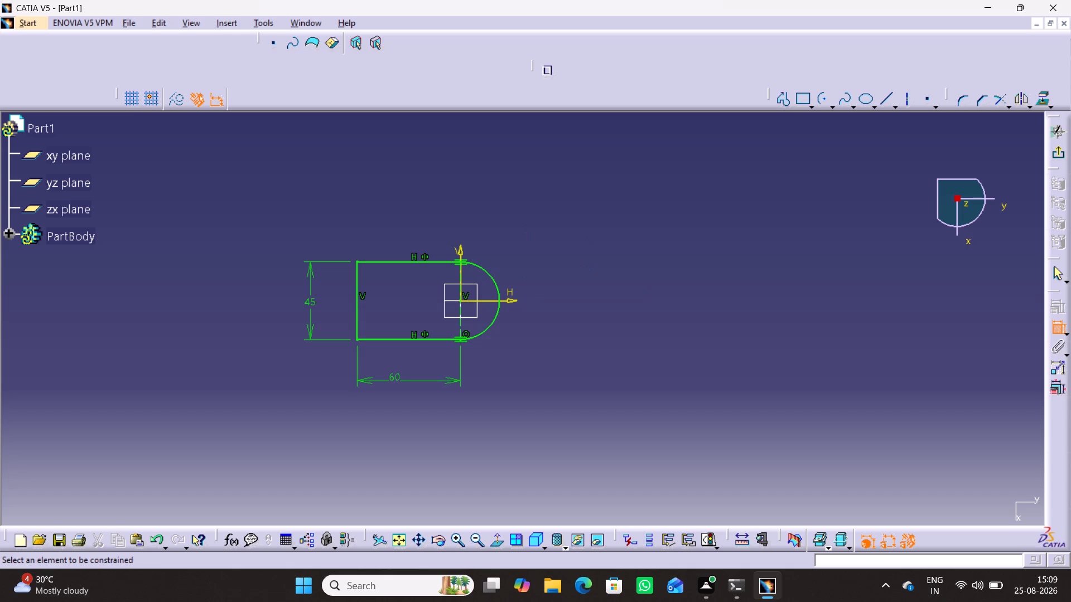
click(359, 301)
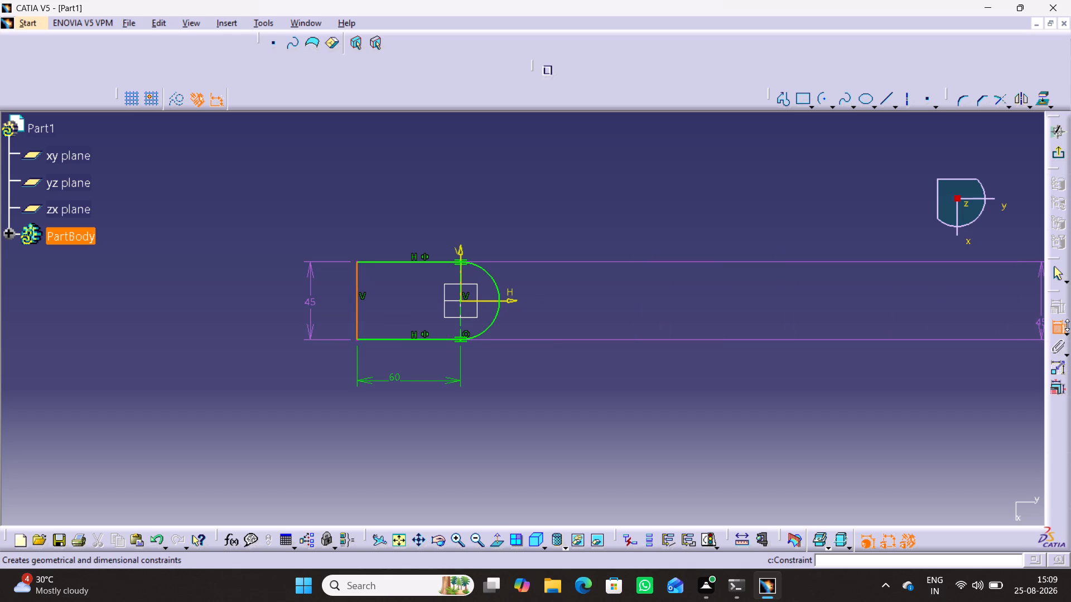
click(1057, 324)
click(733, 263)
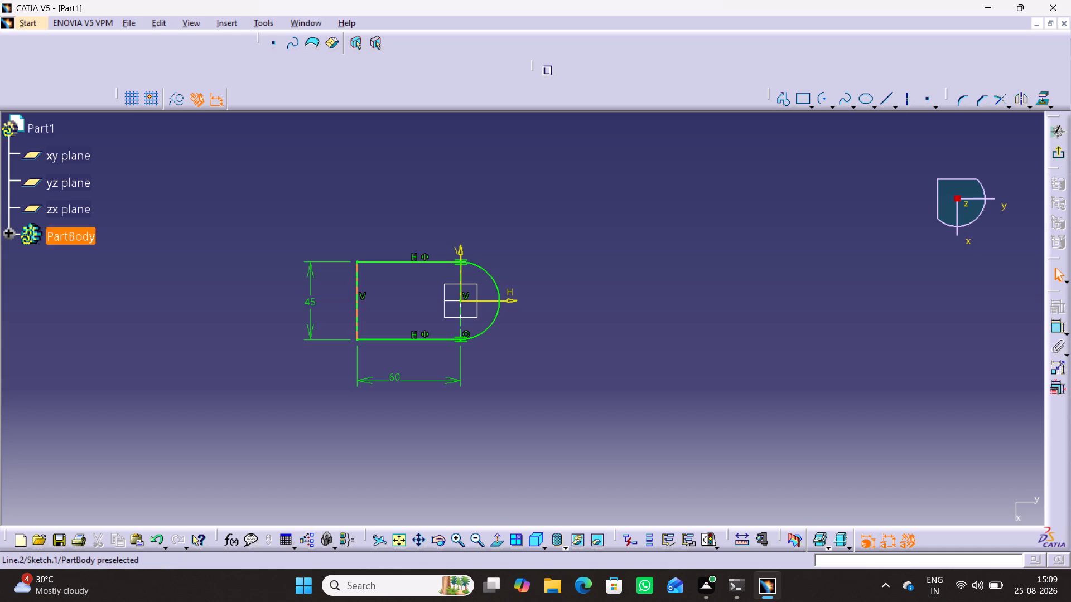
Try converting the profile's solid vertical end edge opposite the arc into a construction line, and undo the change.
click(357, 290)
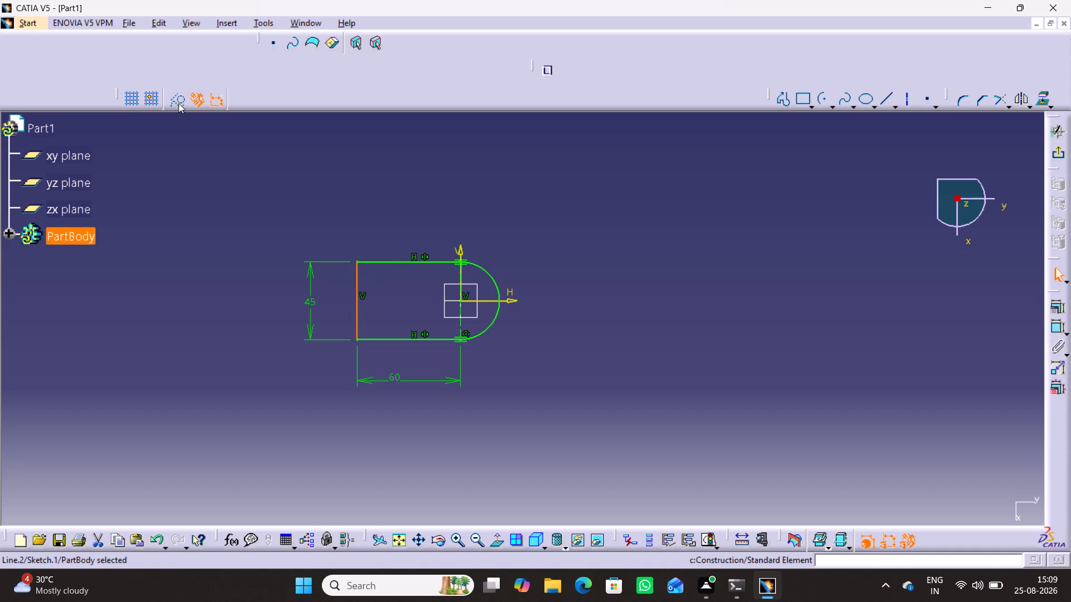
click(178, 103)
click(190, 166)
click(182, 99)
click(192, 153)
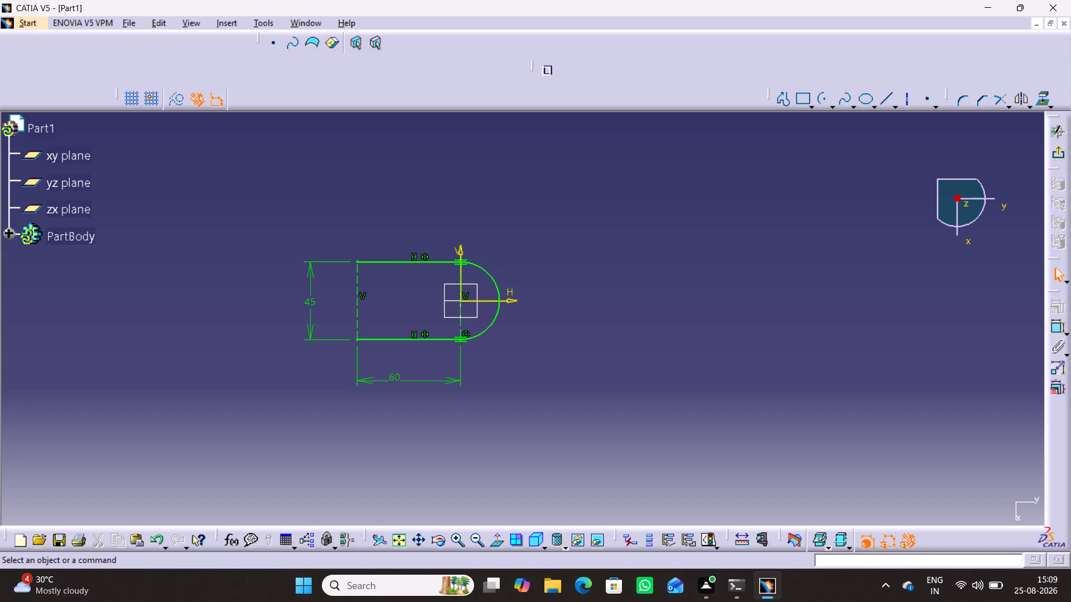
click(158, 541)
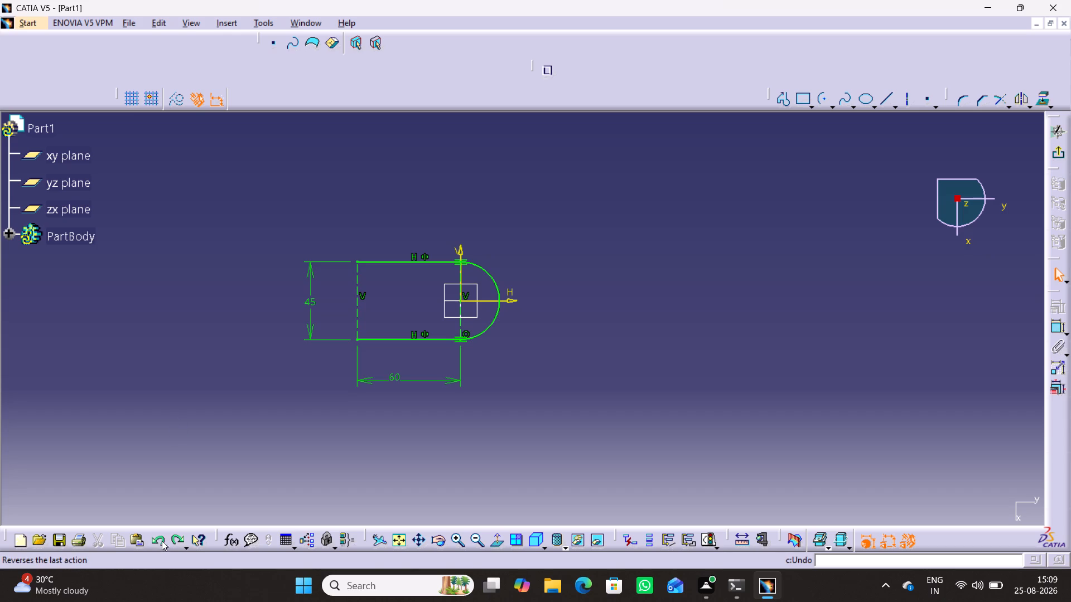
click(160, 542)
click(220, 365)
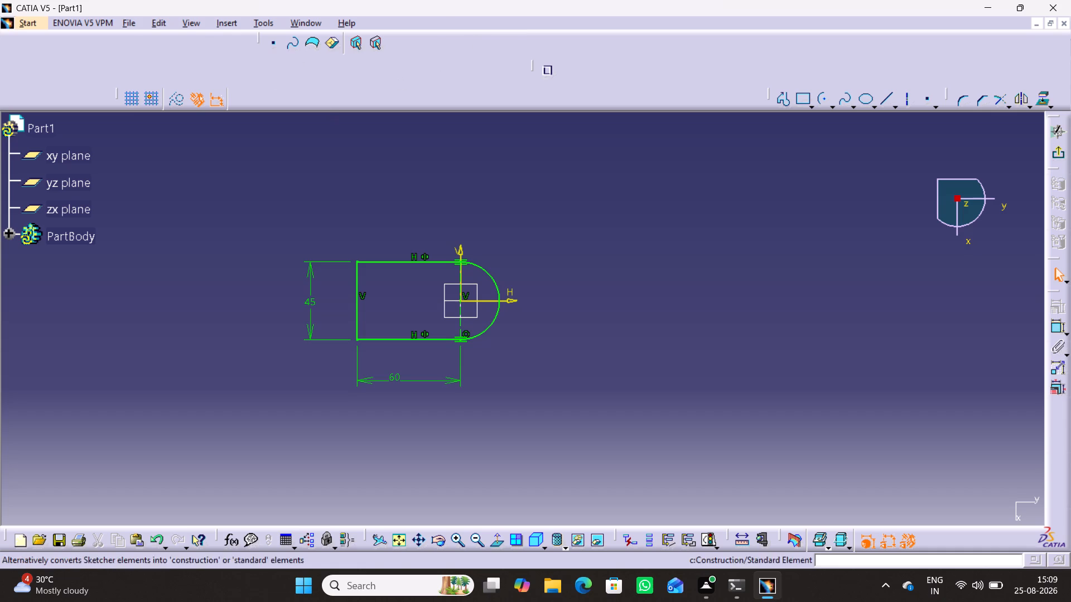
Exit the sketch and pad the profile with mirrored extent and a length of 45/2 mm.
click(1060, 155)
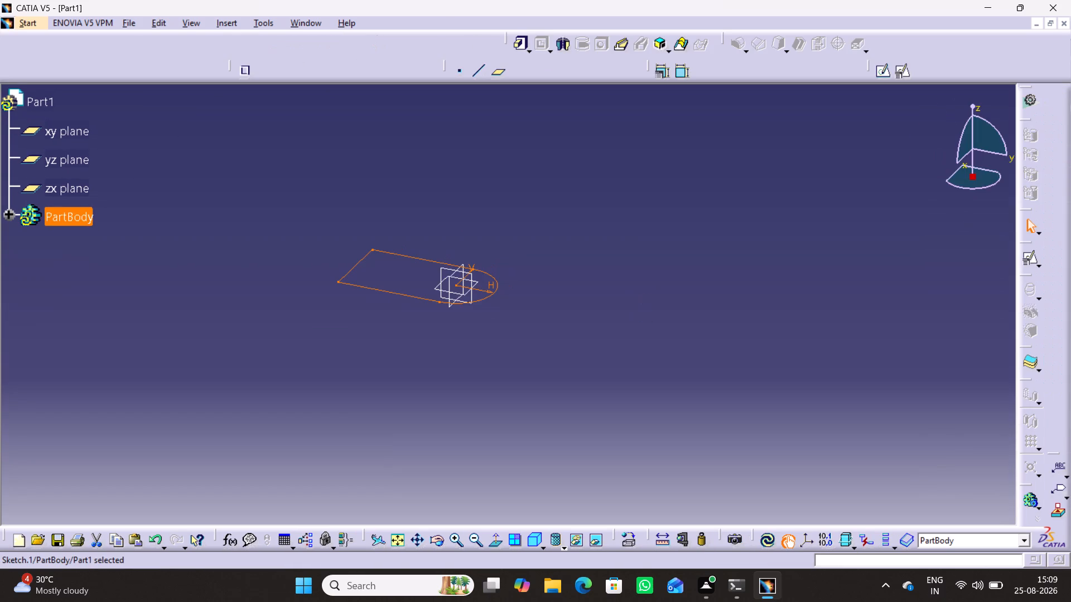
click(523, 42)
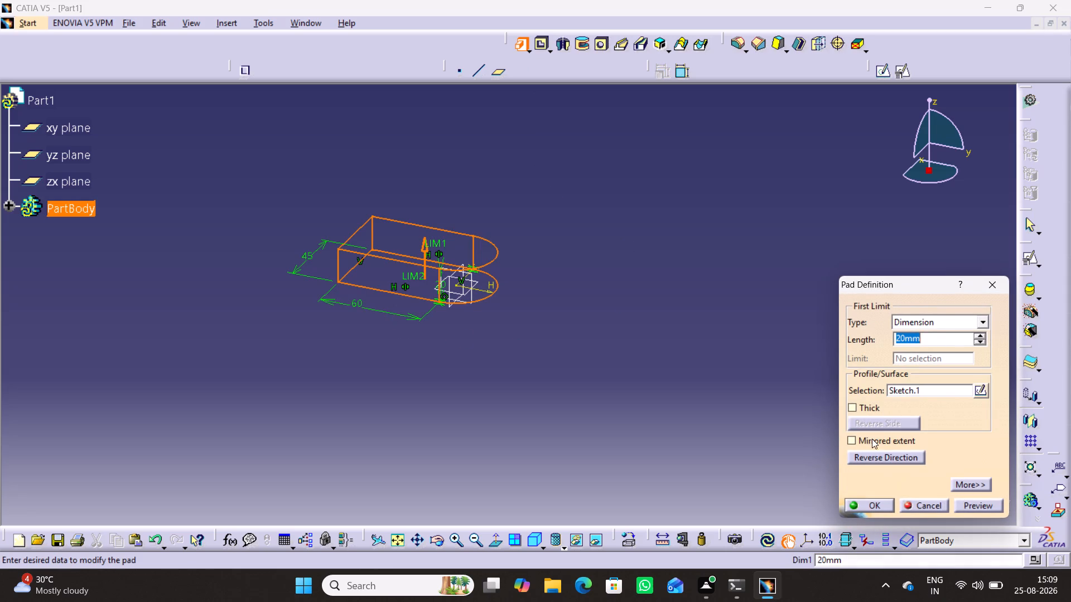
click(879, 442)
drag(935, 339, 928, 339)
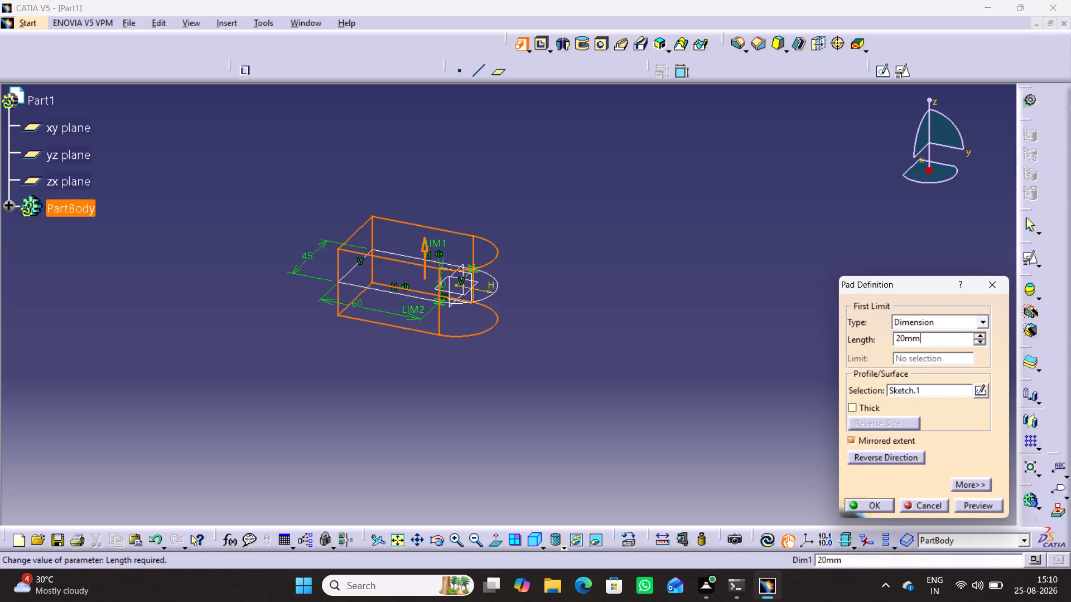
drag(928, 339, 882, 348)
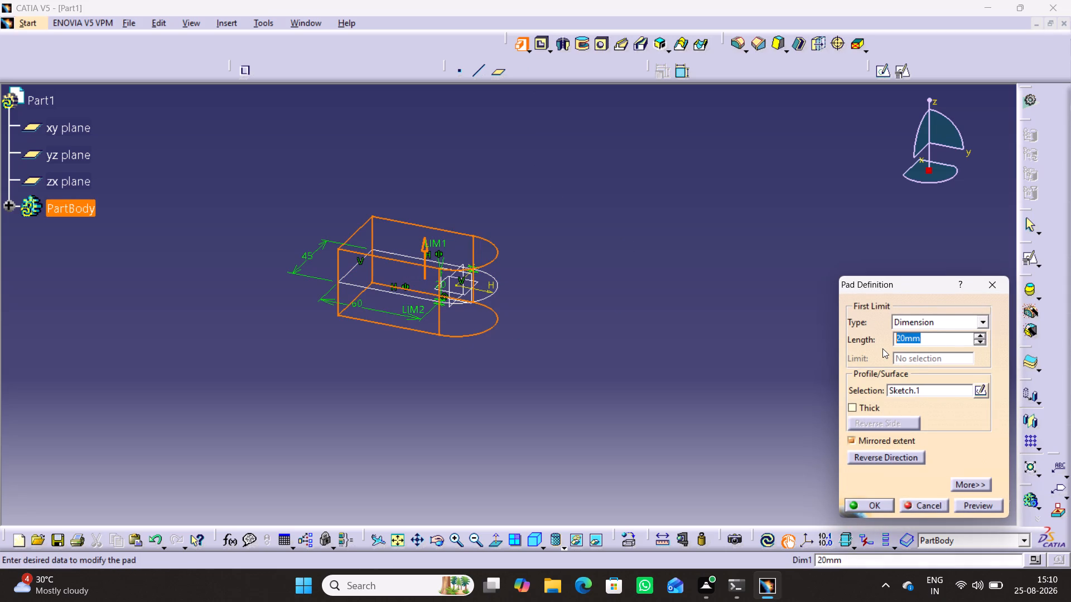
text(45)
text(/2)
click(620, 313)
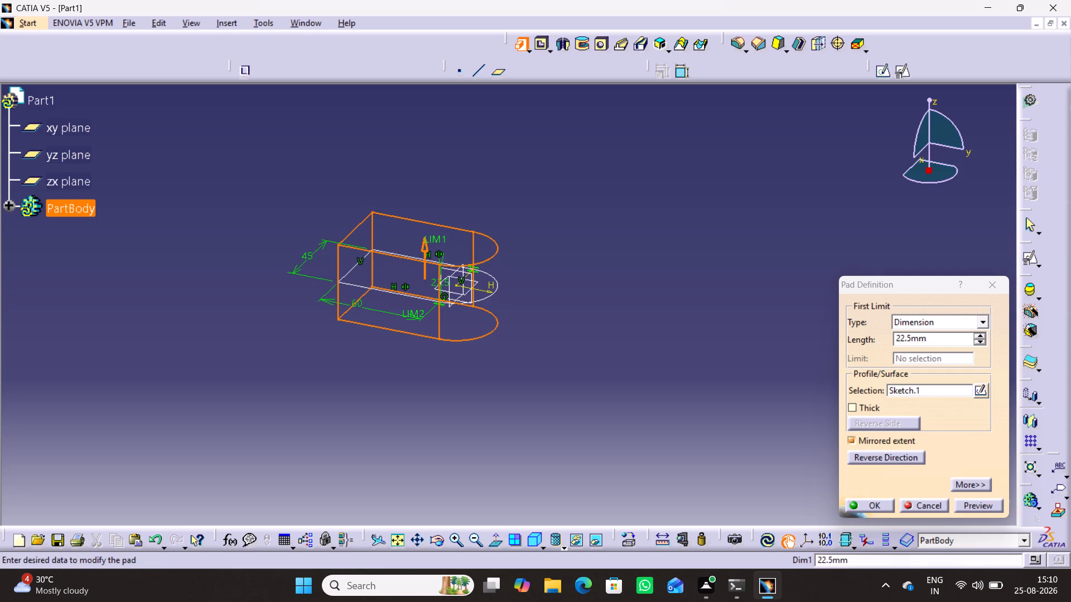
click(982, 503)
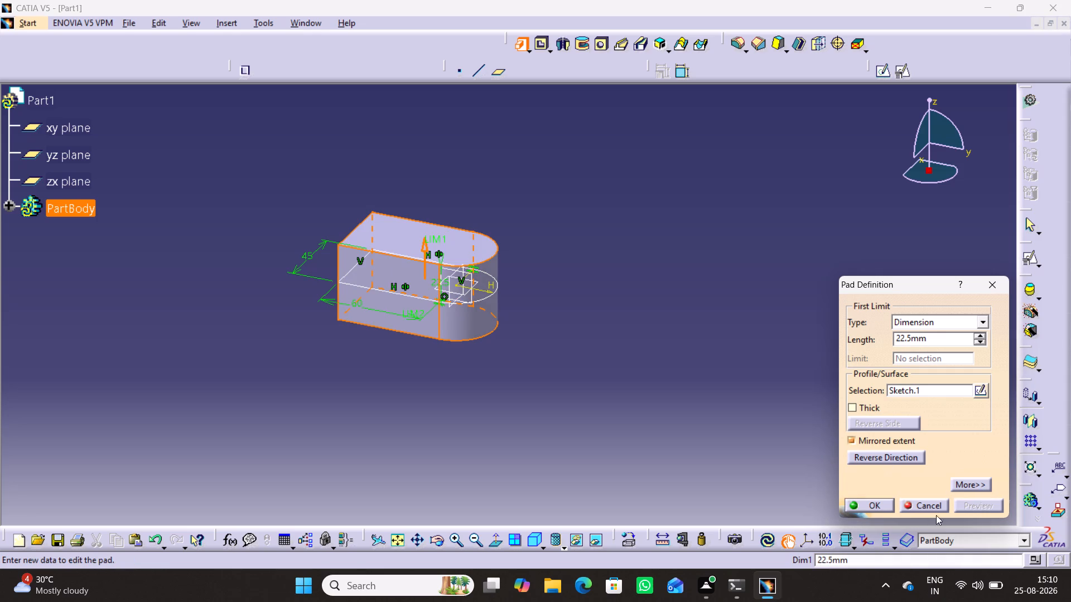
click(879, 503)
click(692, 363)
Open a positioned sketch on the yz plane with implicit origin and orientation.
middle_drag(374, 410, 424, 455)
middle_drag(562, 424, 553, 412)
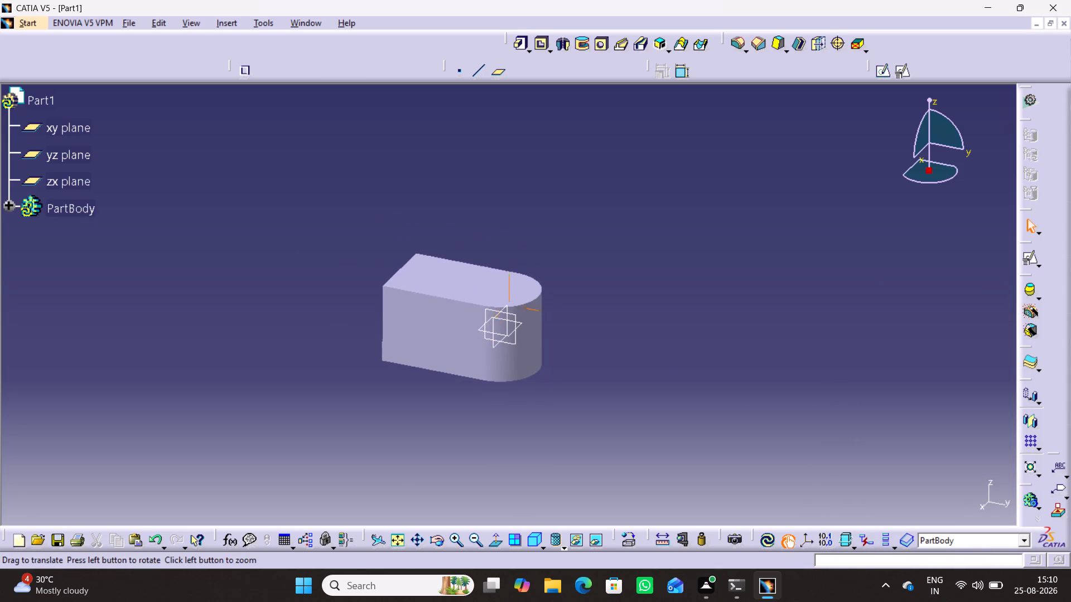
middle_drag(553, 412, 519, 395)
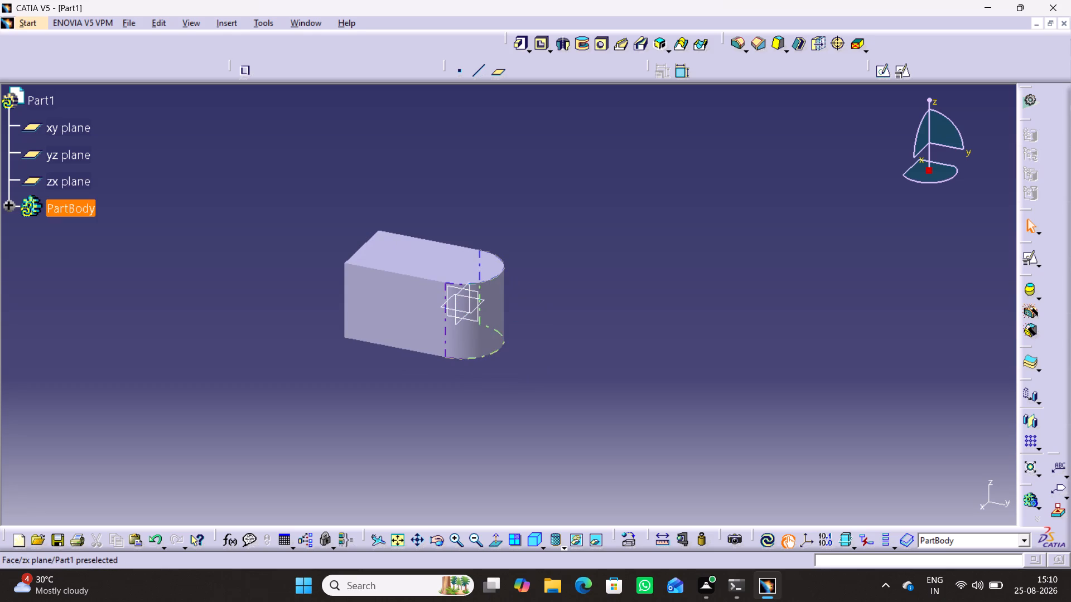
click(478, 317)
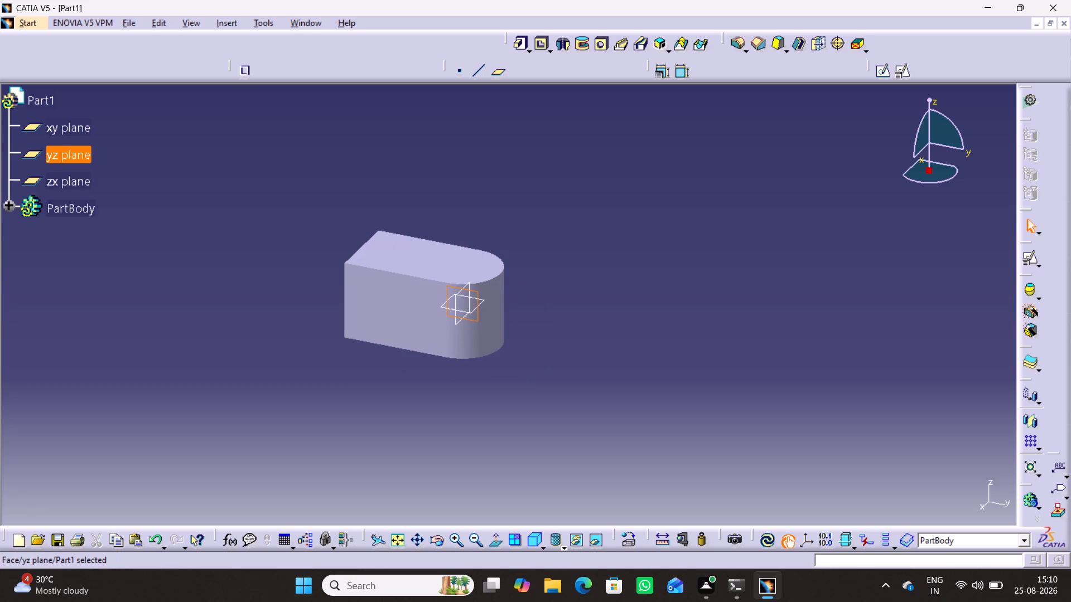
click(899, 70)
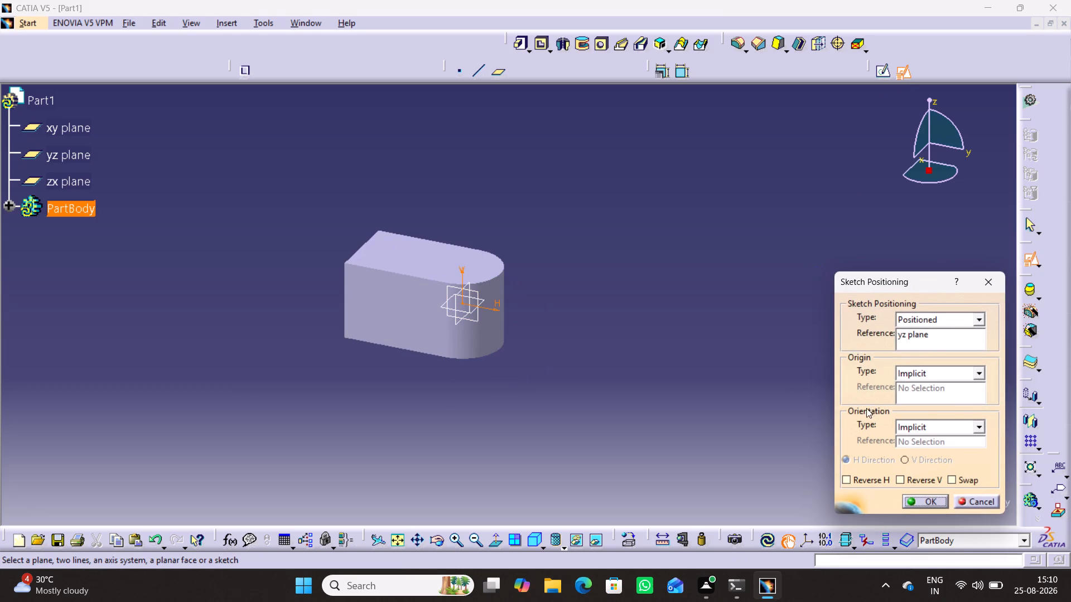
click(929, 501)
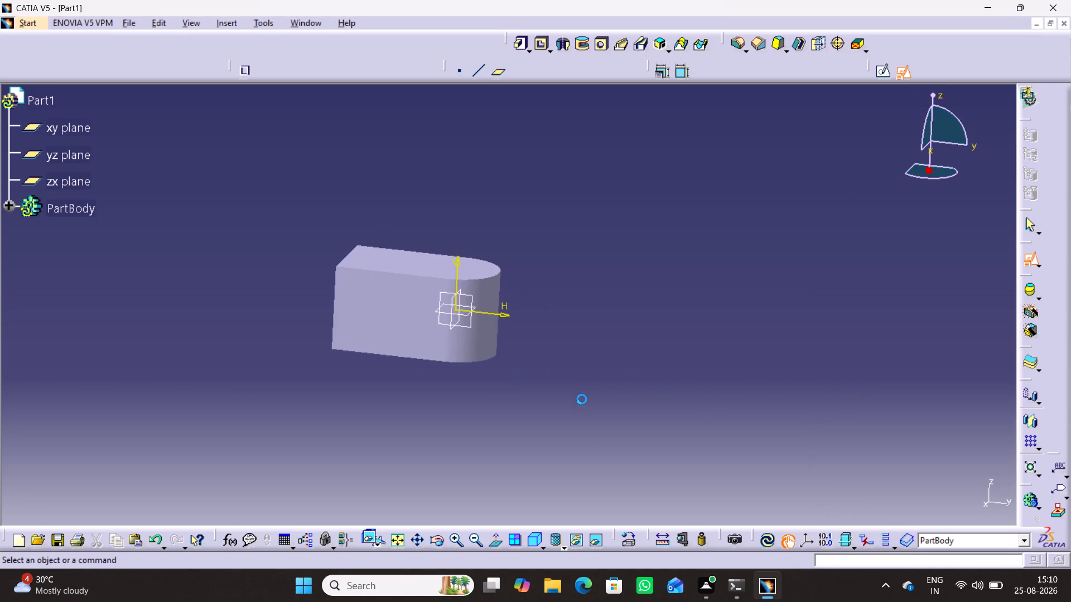
click(571, 386)
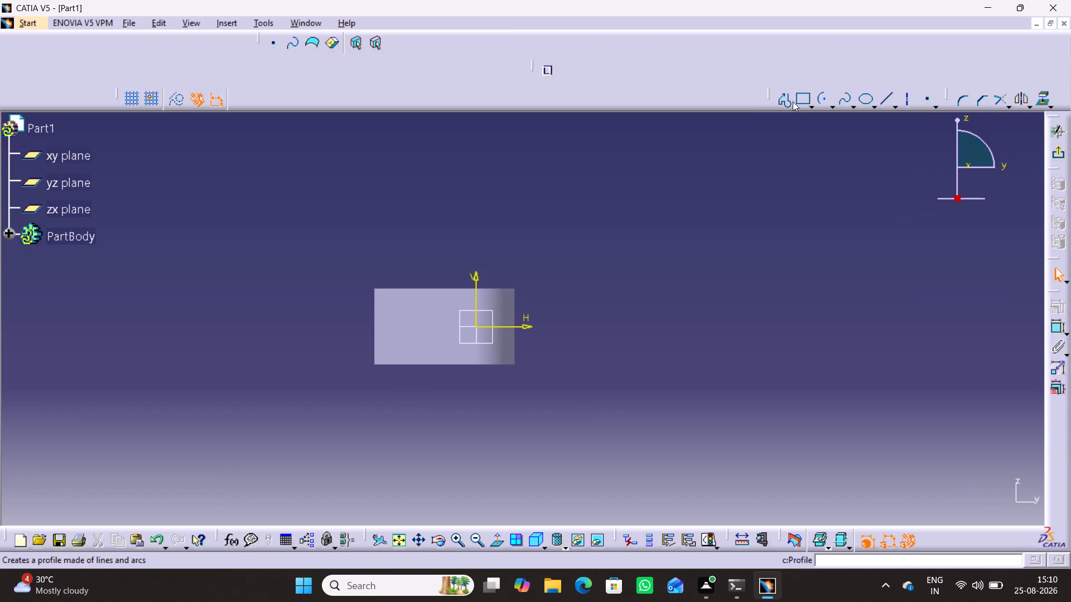
Sketch a closed bent-arm profile from the vertical axis: lower edge about 107 mm horizontal, rising about 106 mm at 45°, about 11.6 mm thick.
click(783, 100)
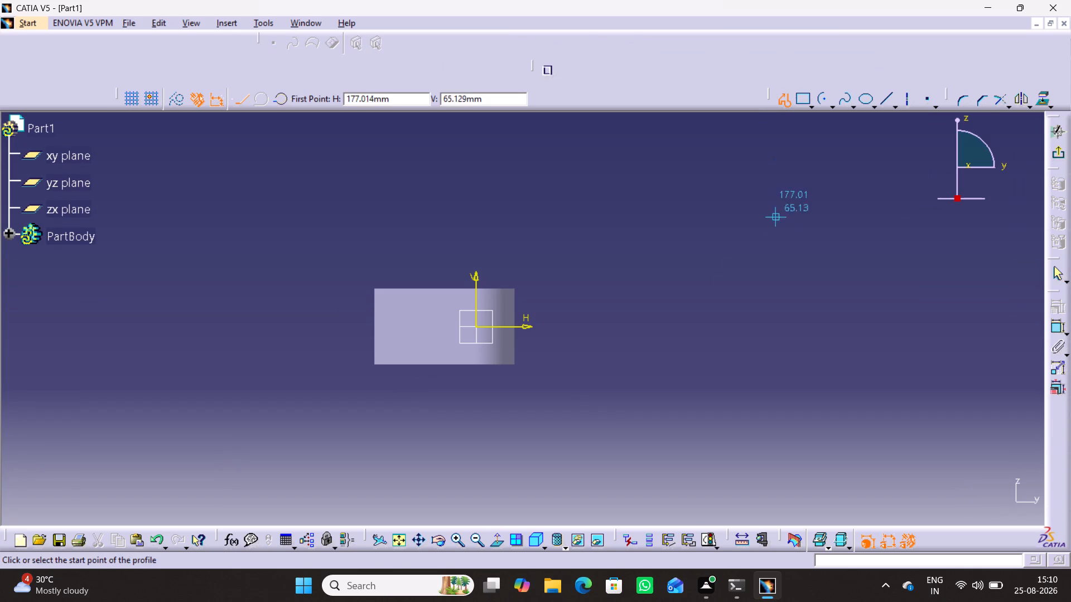
click(476, 335)
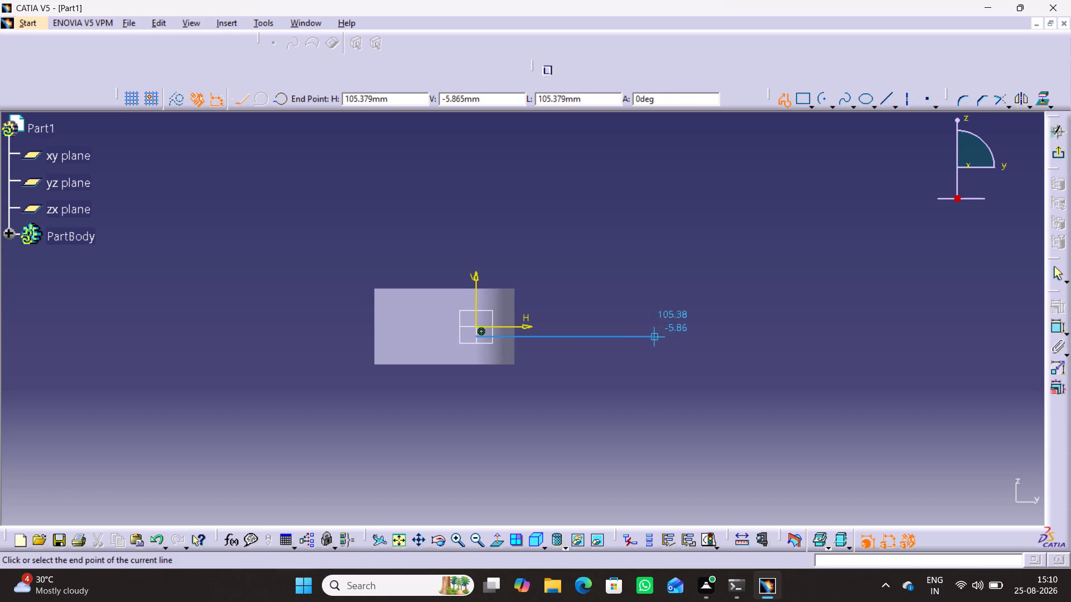
click(659, 336)
click(785, 210)
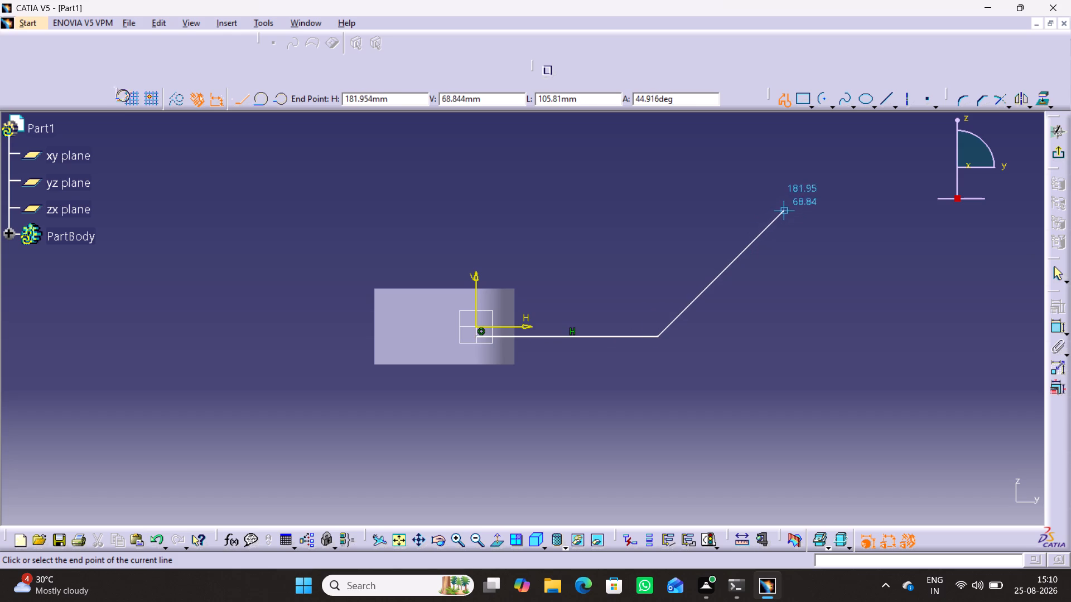
click(763, 191)
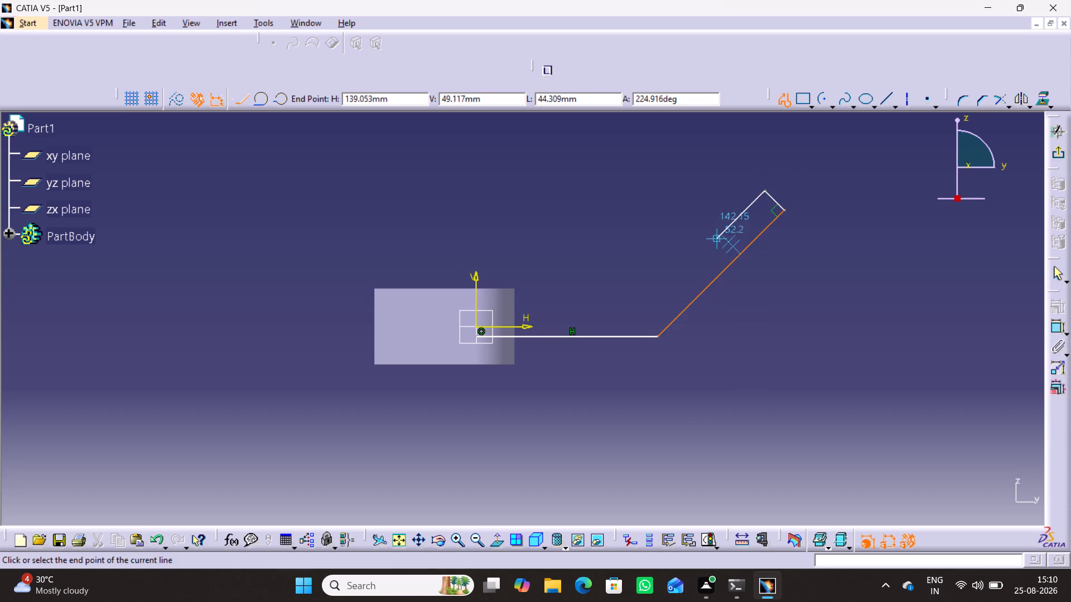
click(640, 313)
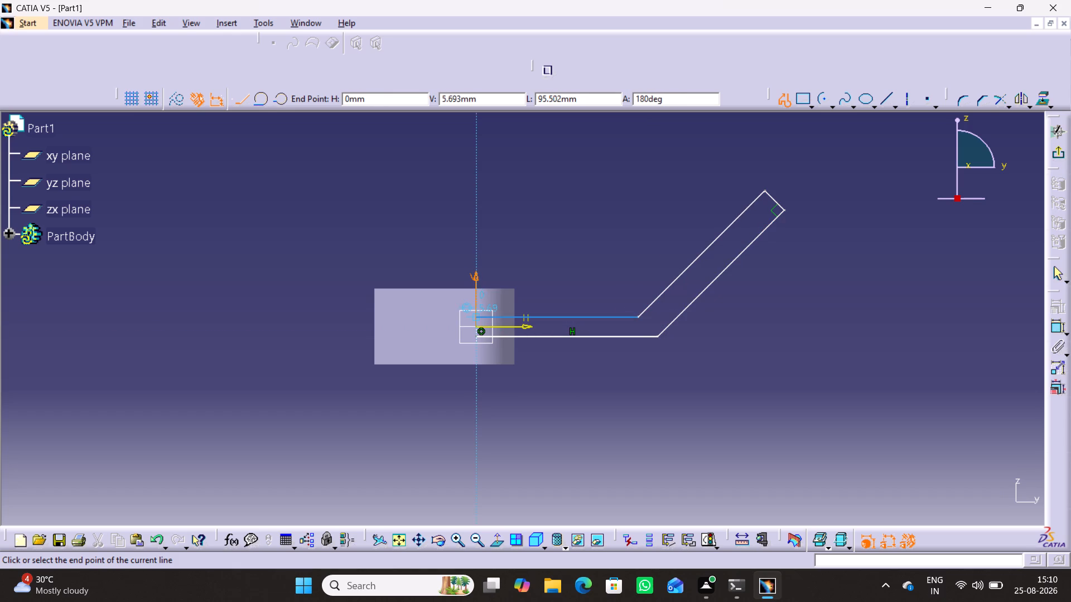
click(476, 319)
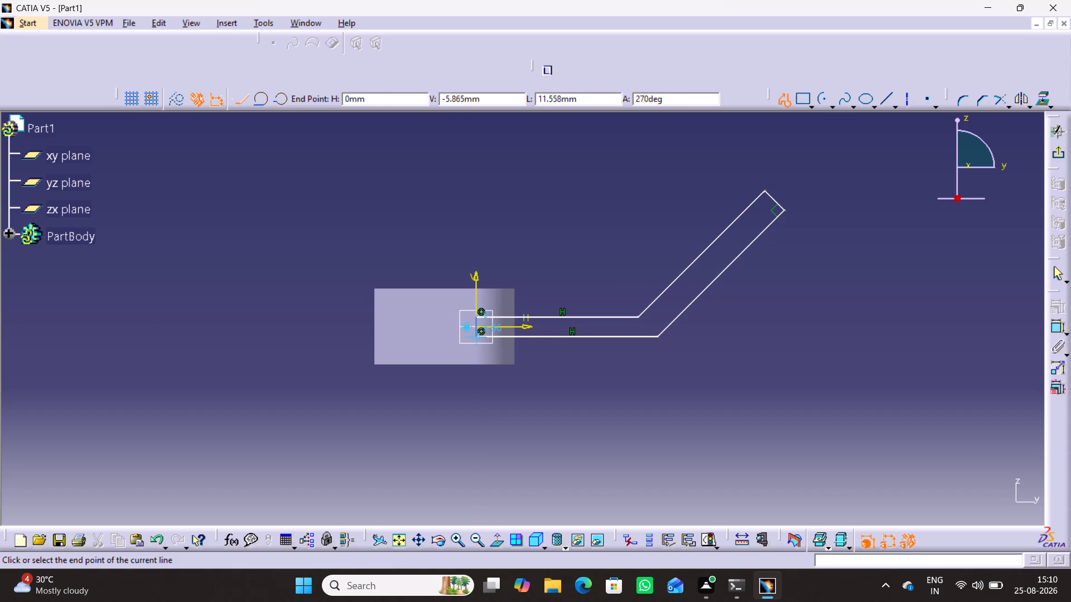
click(476, 336)
click(959, 309)
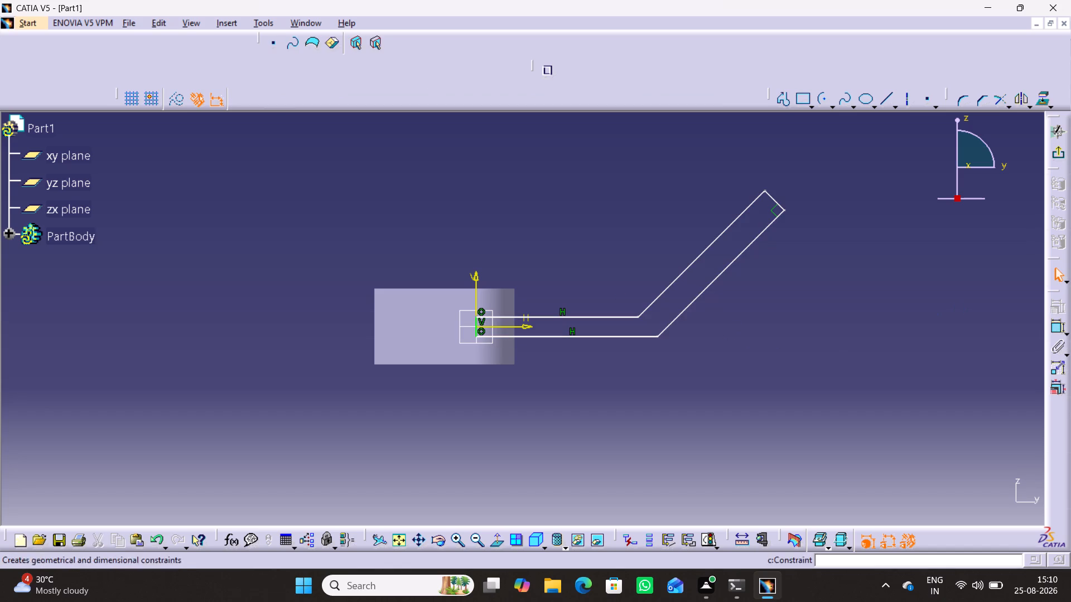
Dimension the distance between the arm profile's two horizontal lines and set it to 9 mm.
scroll(506, 397, down, 1)
middle_drag(507, 392, 517, 313)
right_click(507, 392)
middle_drag(529, 286, 533, 274)
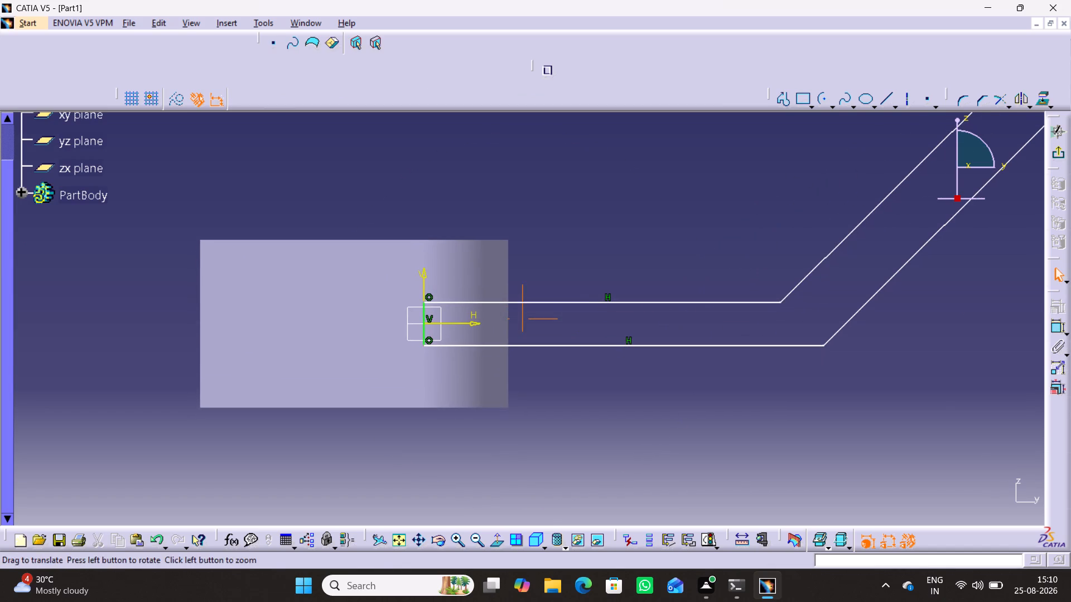
middle_drag(533, 274, 533, 274)
middle_drag(578, 388, 530, 397)
middle_drag(530, 399, 533, 363)
right_click(530, 399)
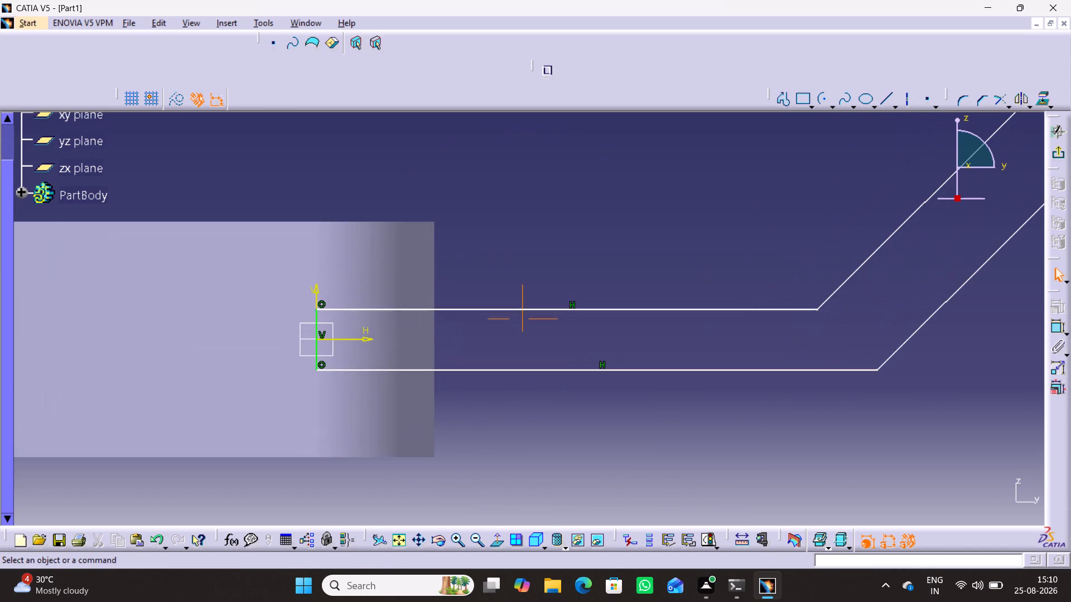
middle_drag(521, 435, 527, 407)
click(533, 414)
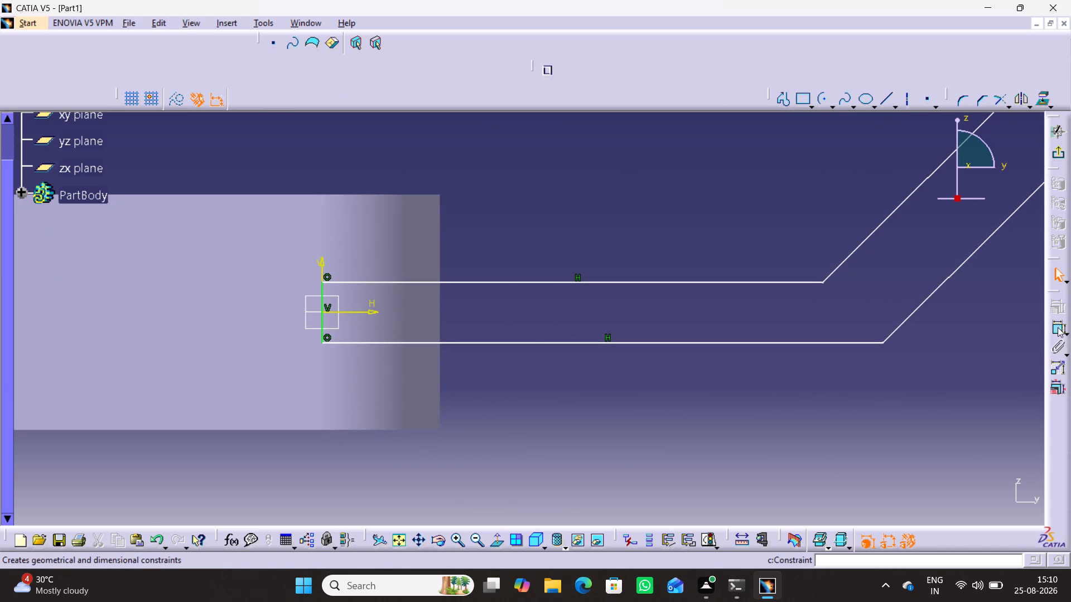
click(1058, 327)
click(503, 343)
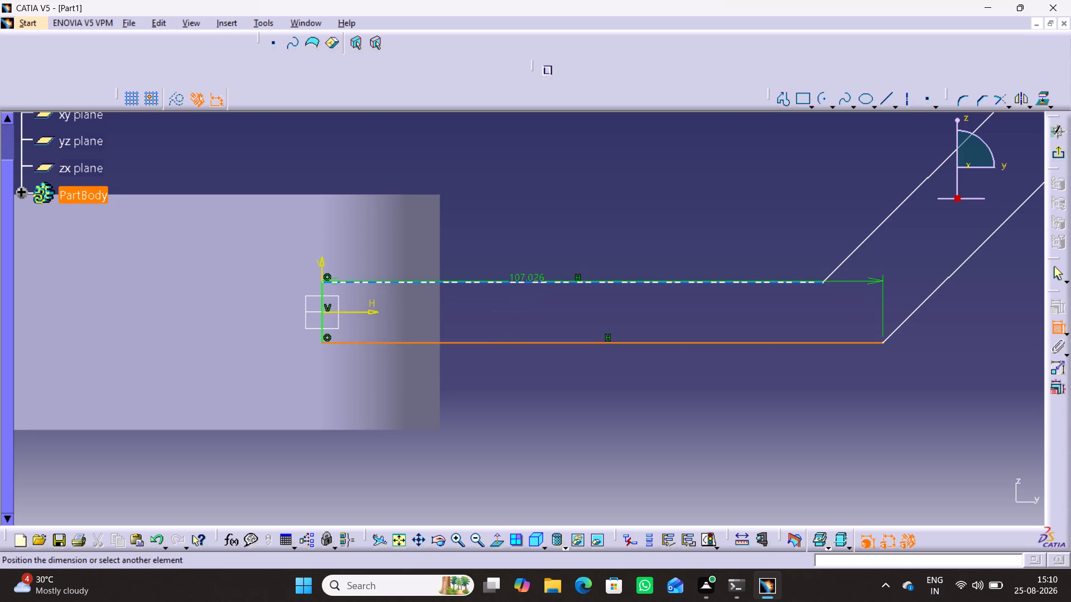
click(525, 281)
click(518, 308)
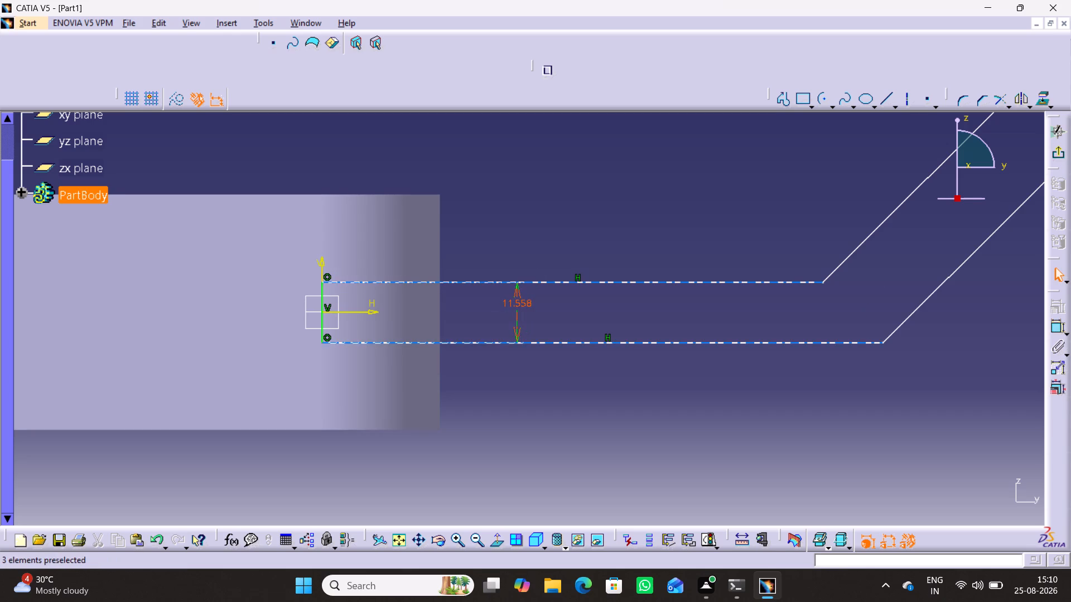
double_click(519, 303)
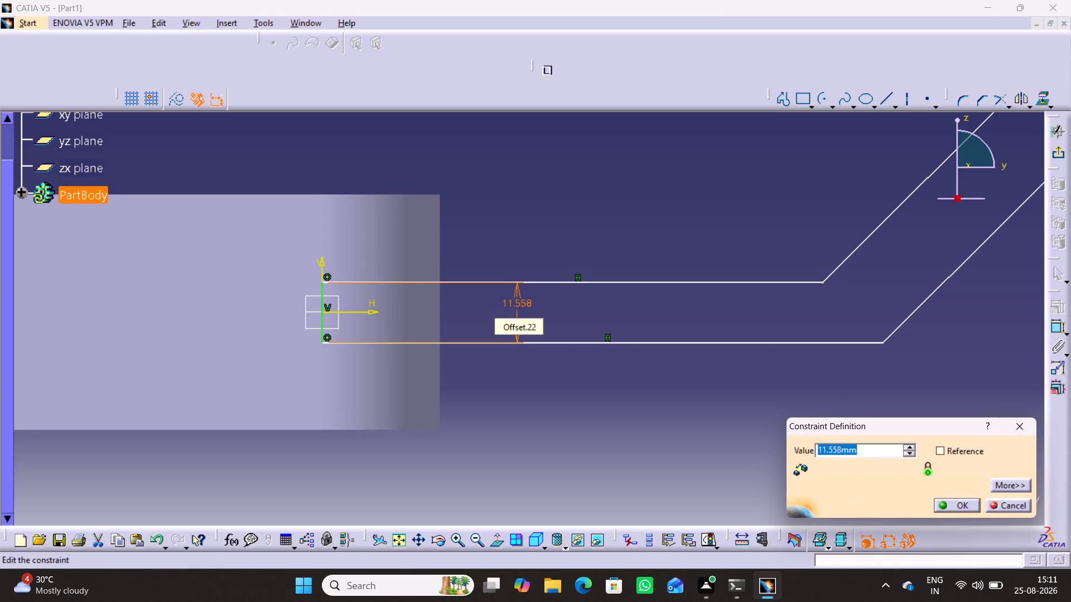
key(9)
key(Return)
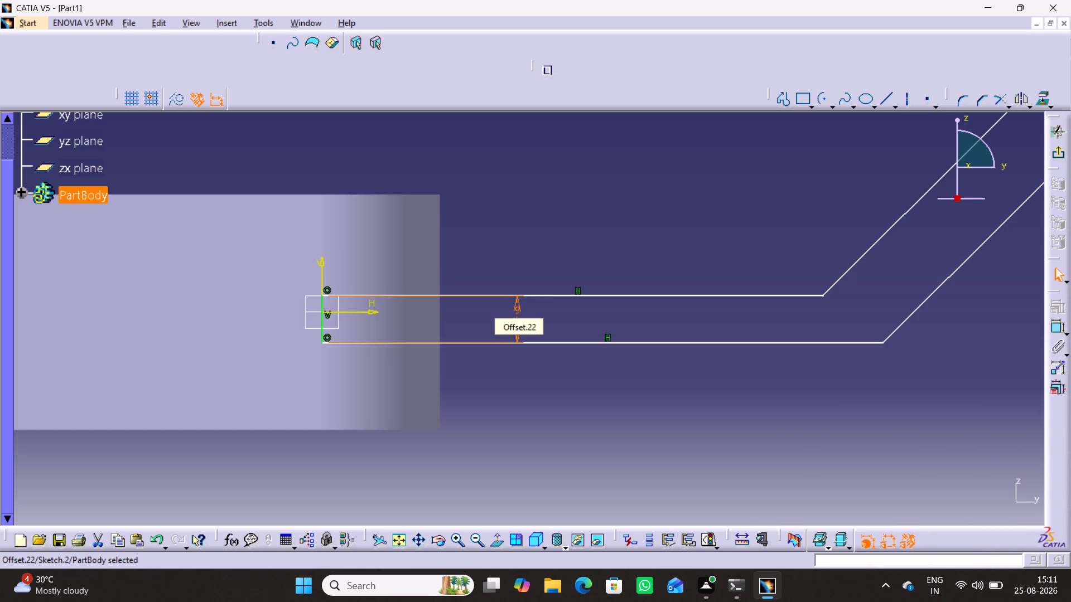
click(602, 249)
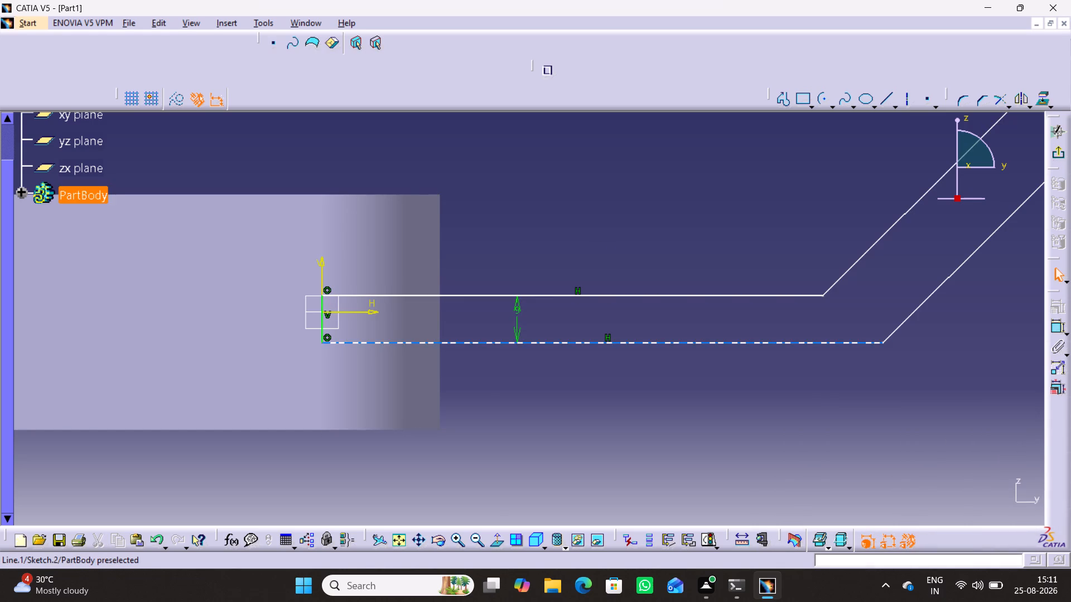
Constrain the arm profile's two horizontal lines to be symmetric about the sketch's horizontal axis.
click(574, 343)
click(602, 294)
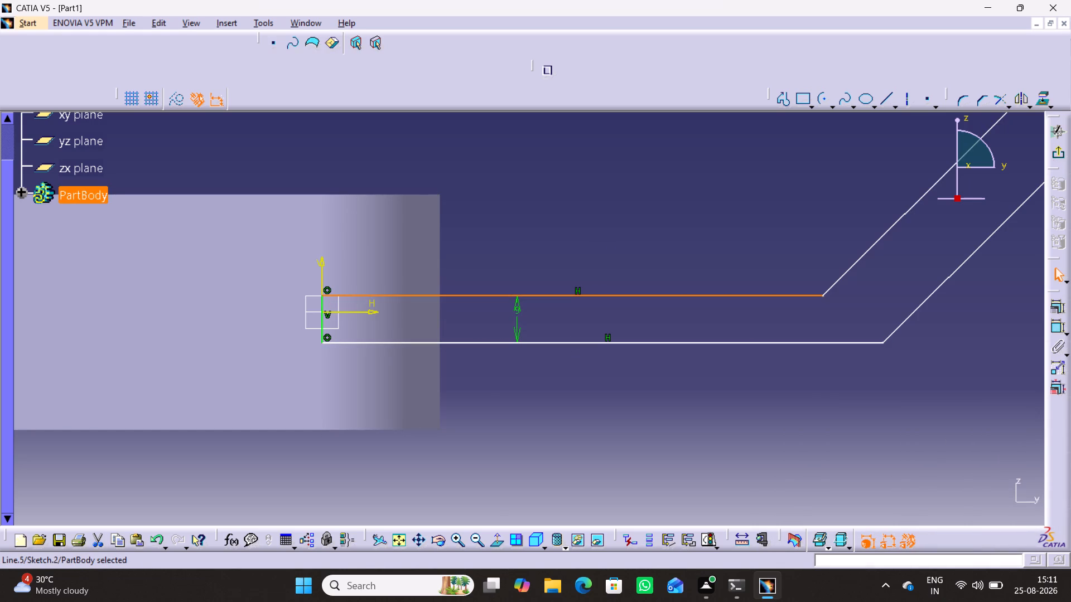
double_click(1056, 324)
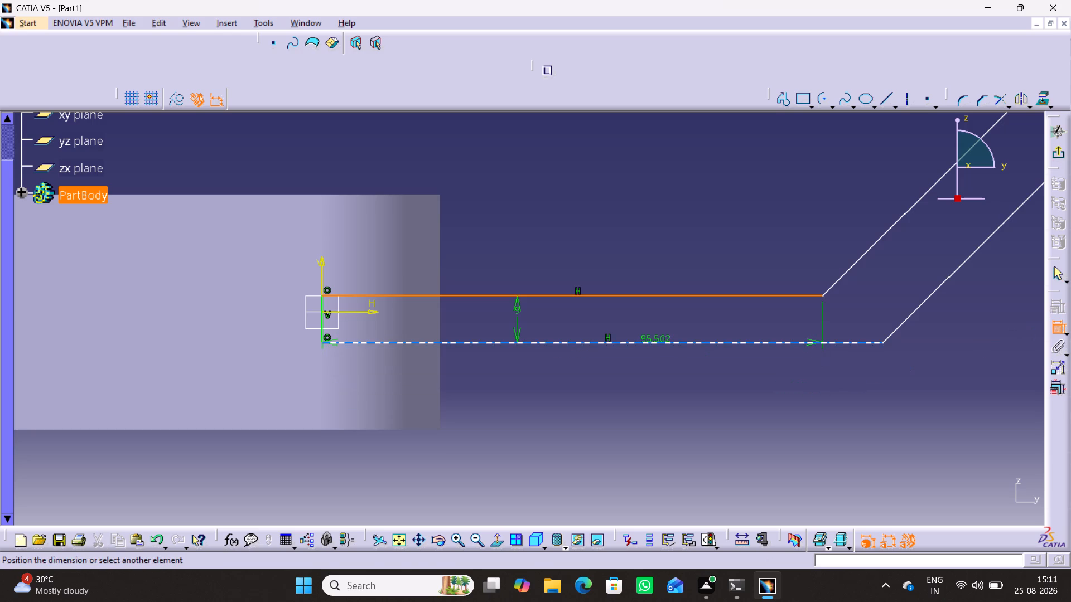
click(656, 341)
right_click(494, 381)
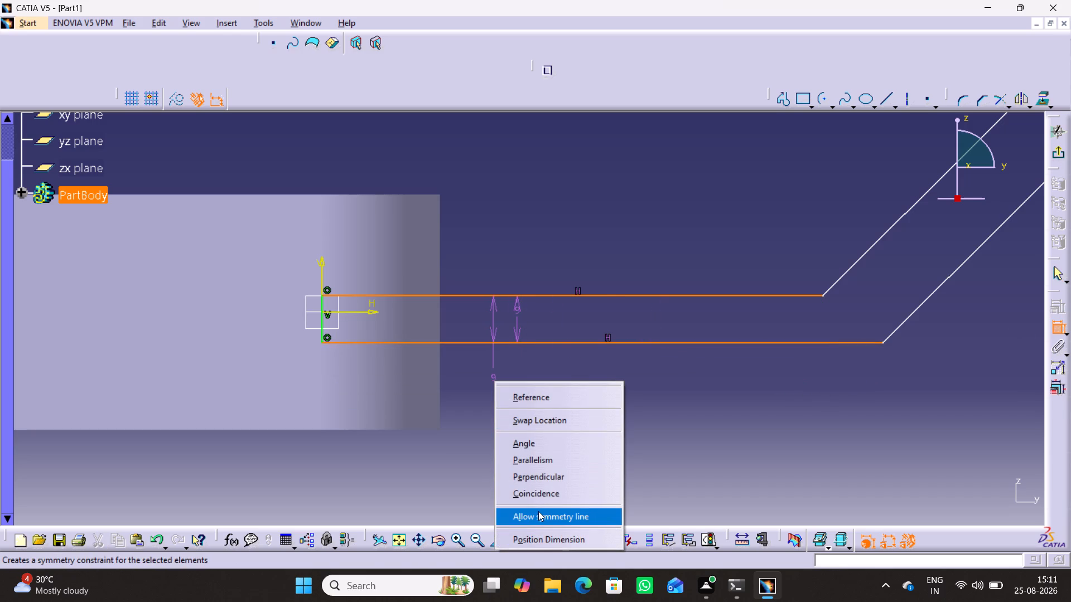
click(537, 517)
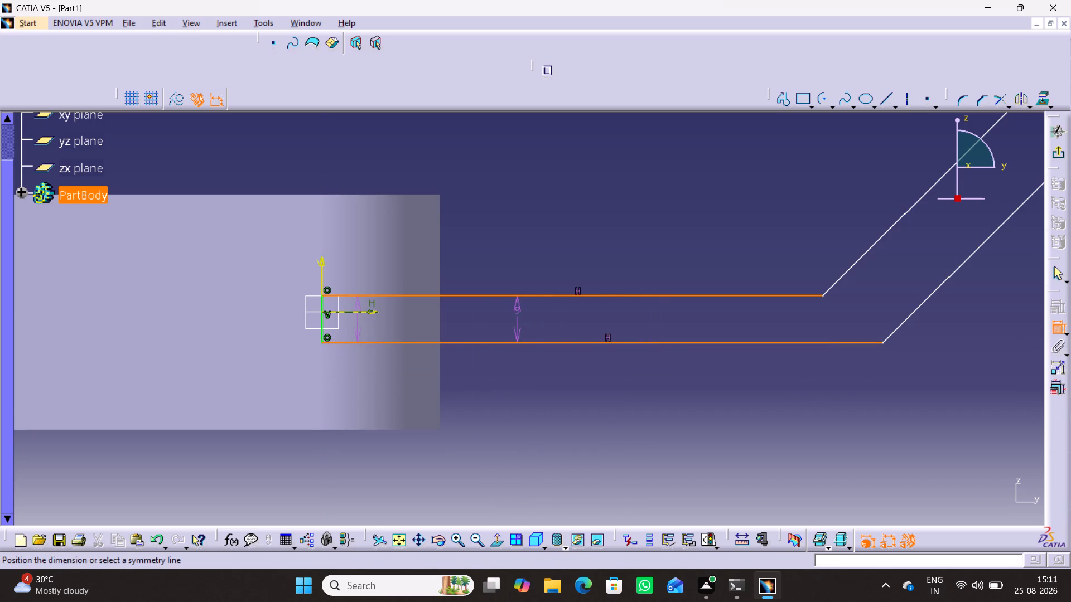
click(363, 312)
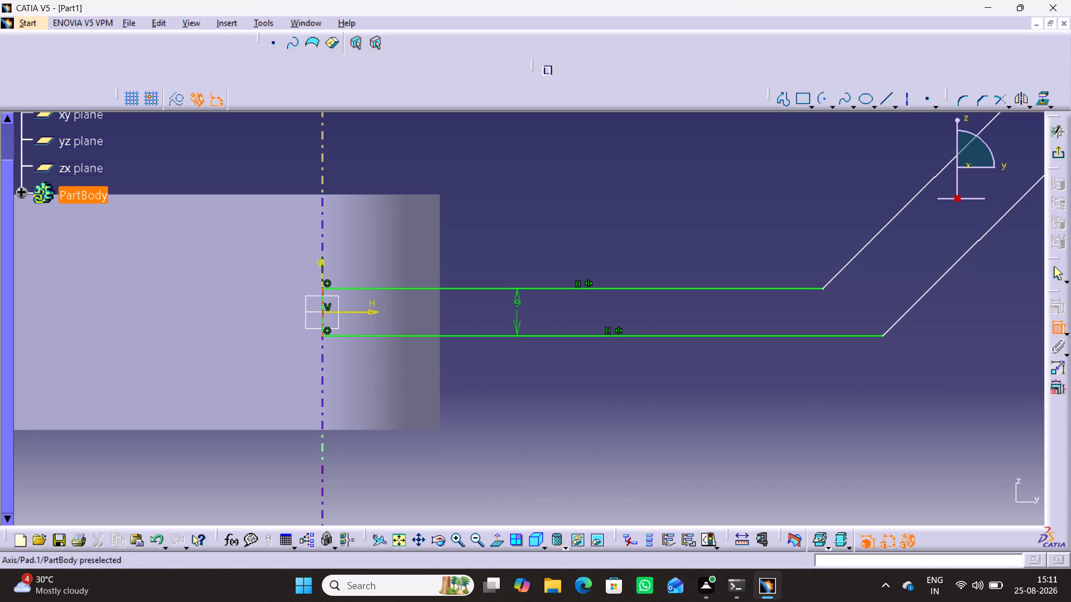
click(489, 245)
click(1058, 330)
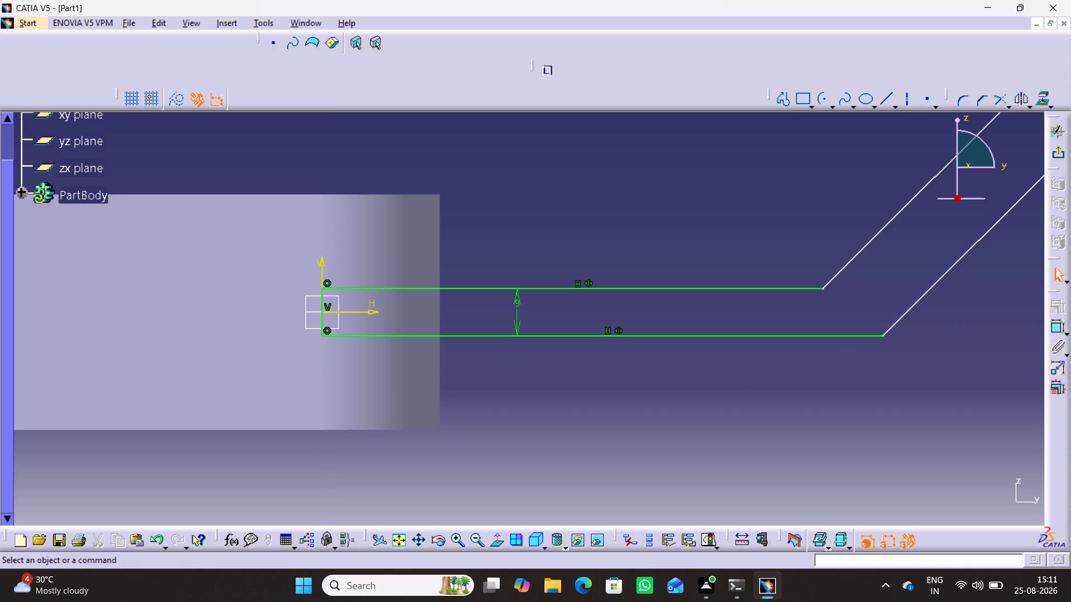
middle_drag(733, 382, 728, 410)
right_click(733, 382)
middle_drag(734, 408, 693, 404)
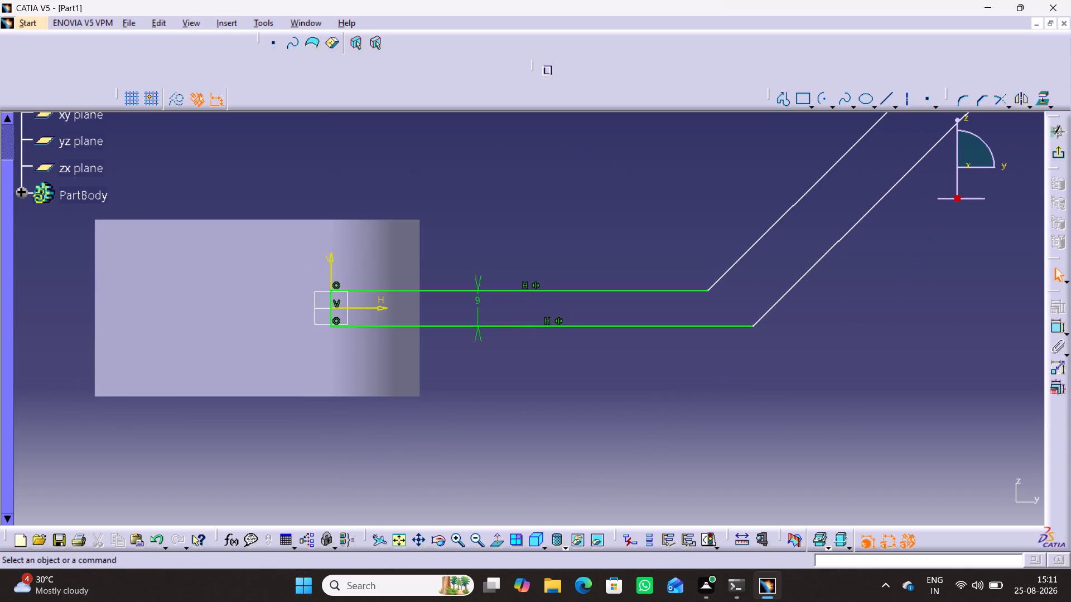
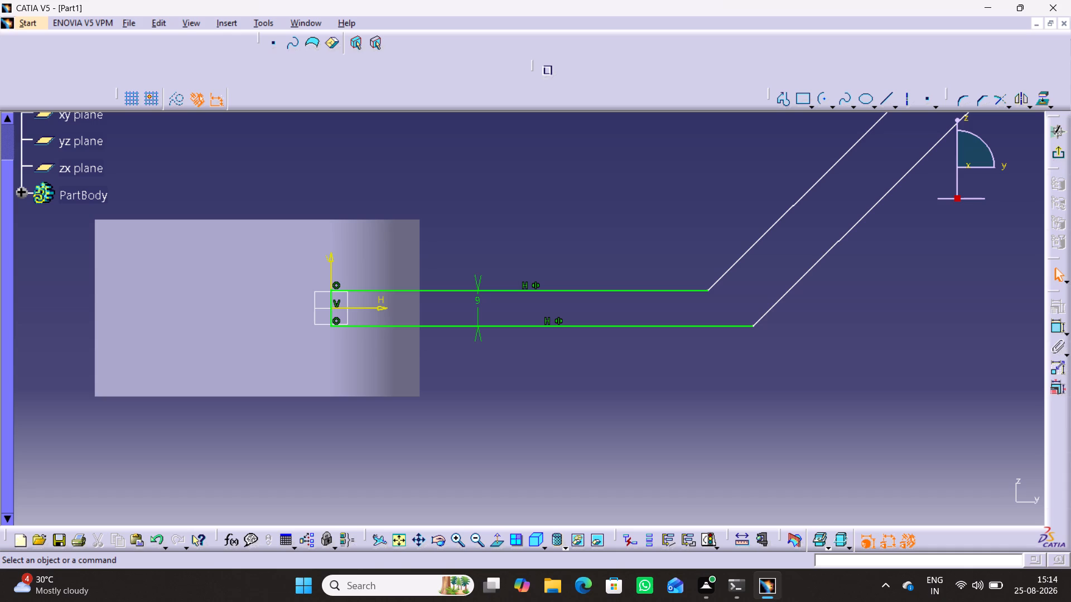
Dimension the distance between the arm profile's two inclined parallel lines and set it to 9 mm.
middle_drag(660, 386, 667, 412)
right_click(660, 386)
middle_drag(677, 407, 565, 423)
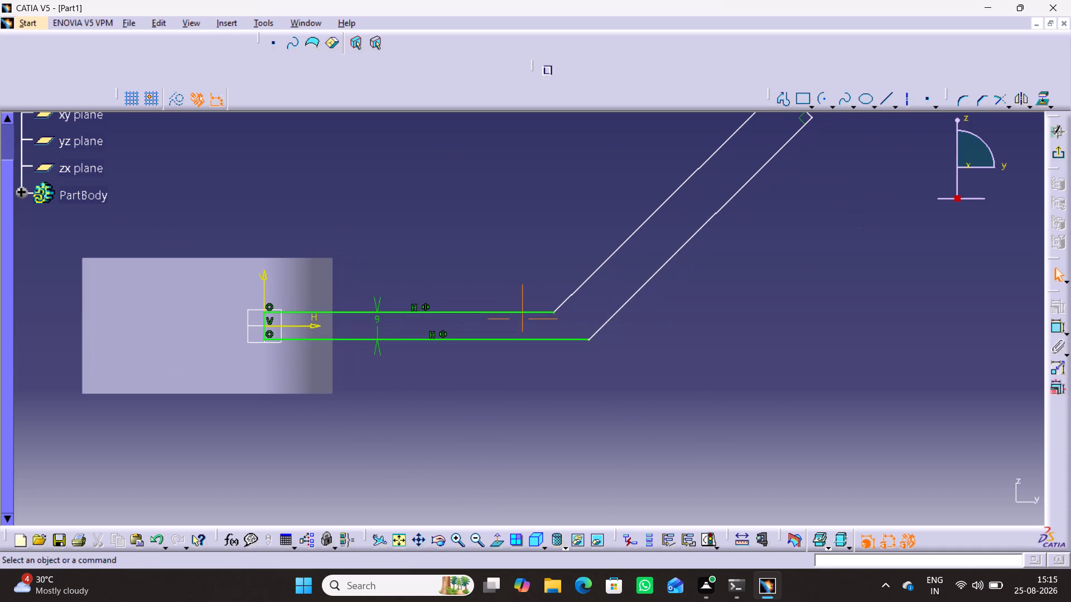
click(1051, 327)
click(629, 237)
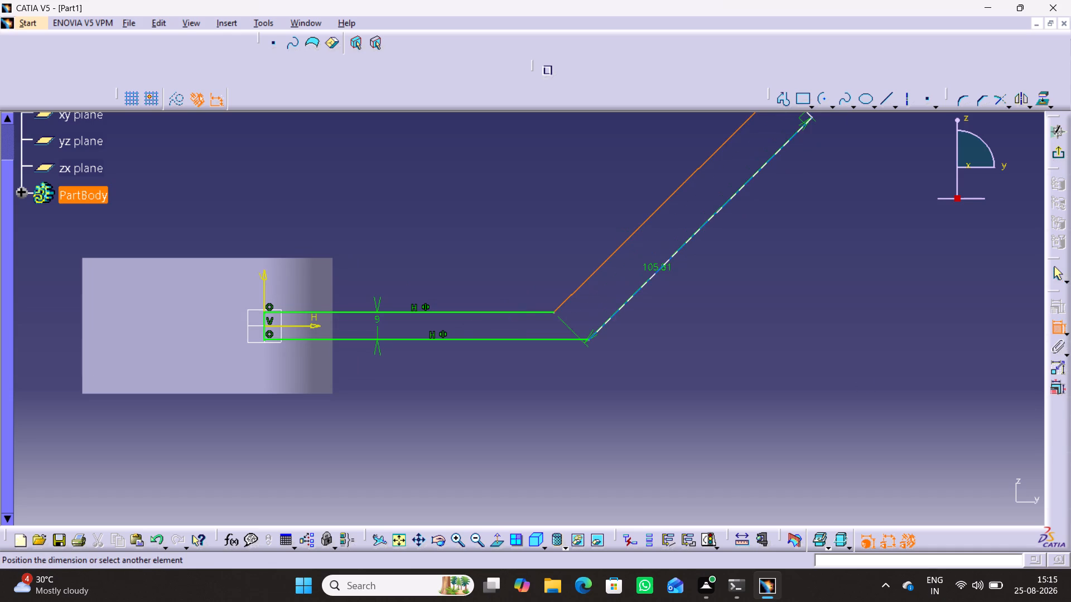
click(659, 273)
click(642, 261)
double_click(643, 260)
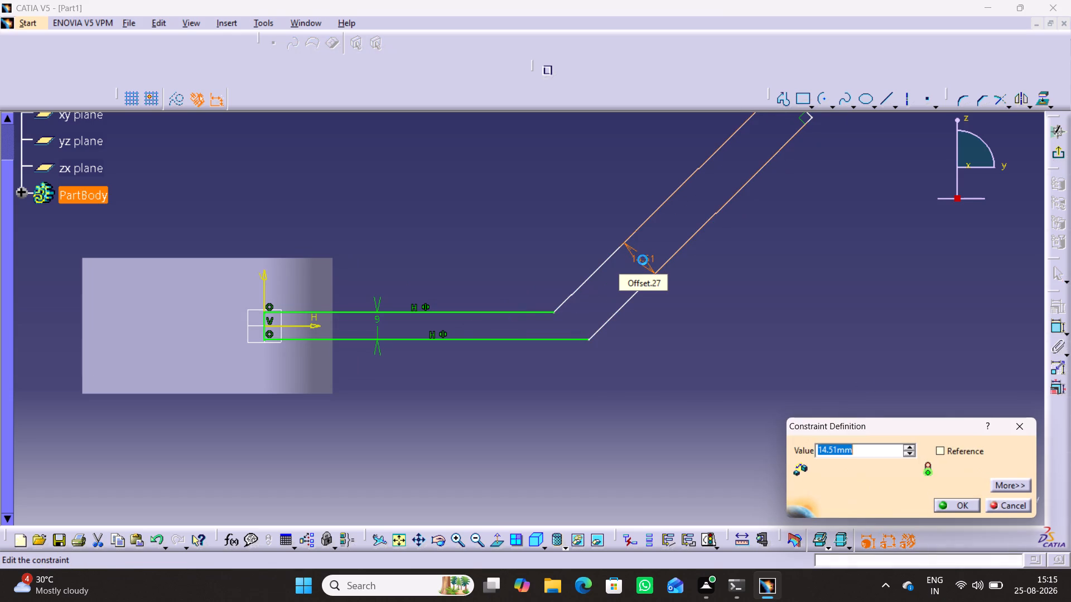
key(9)
key(Return)
click(612, 345)
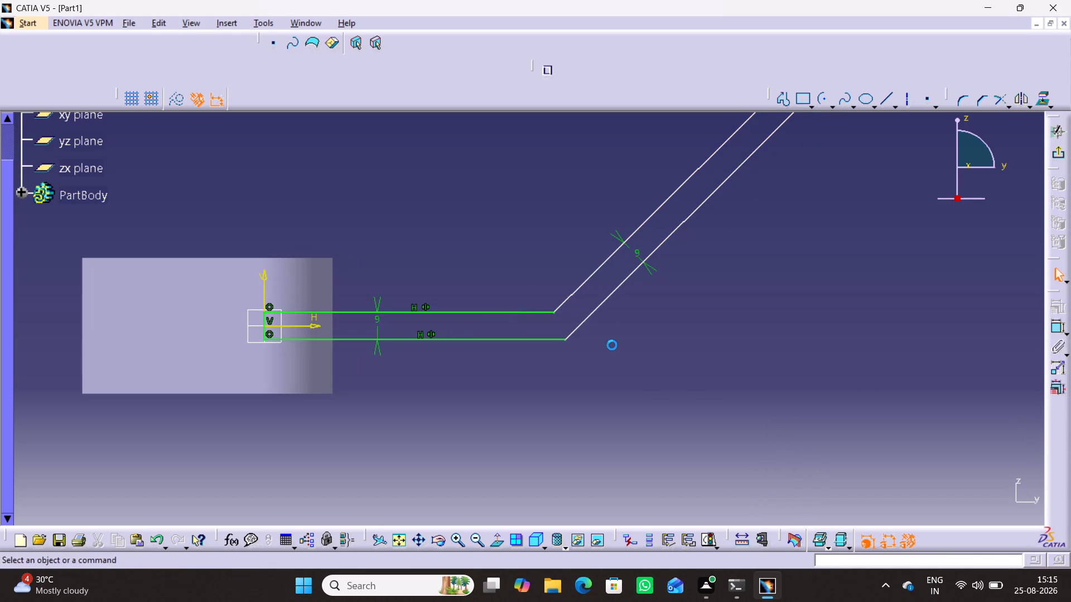
middle_drag(603, 352, 559, 372)
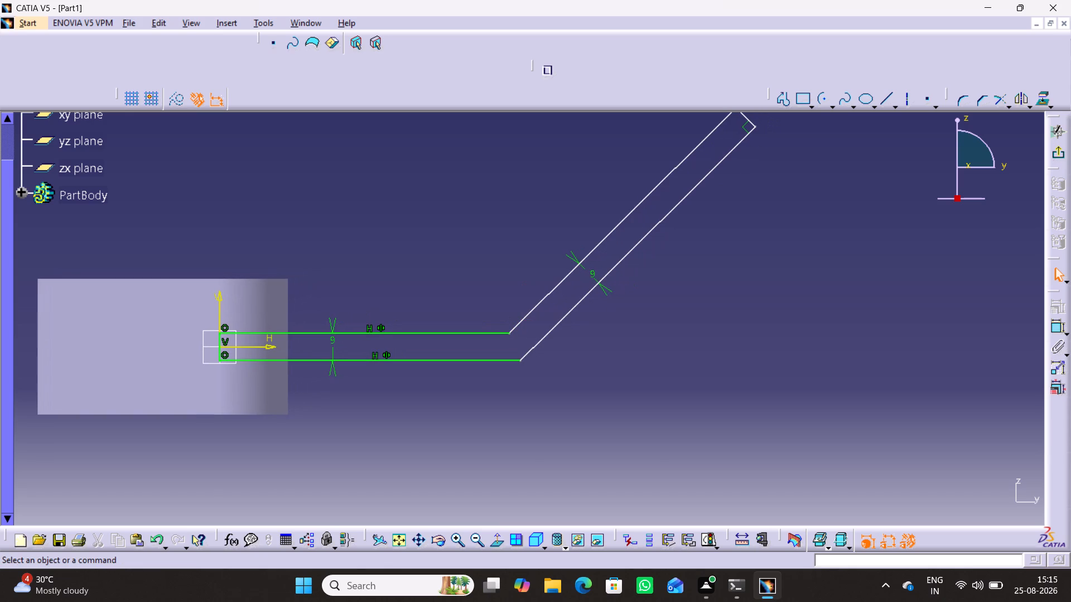
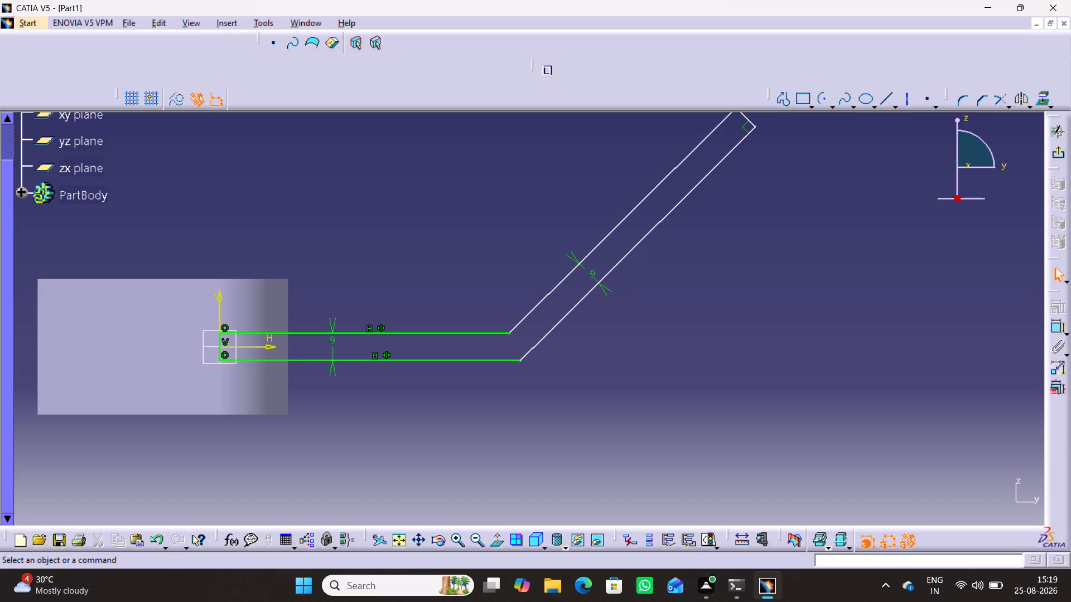
Dimension the length of the arm profile's upper horizontal line and set it to 90 mm.
middle_drag(542, 393, 506, 425)
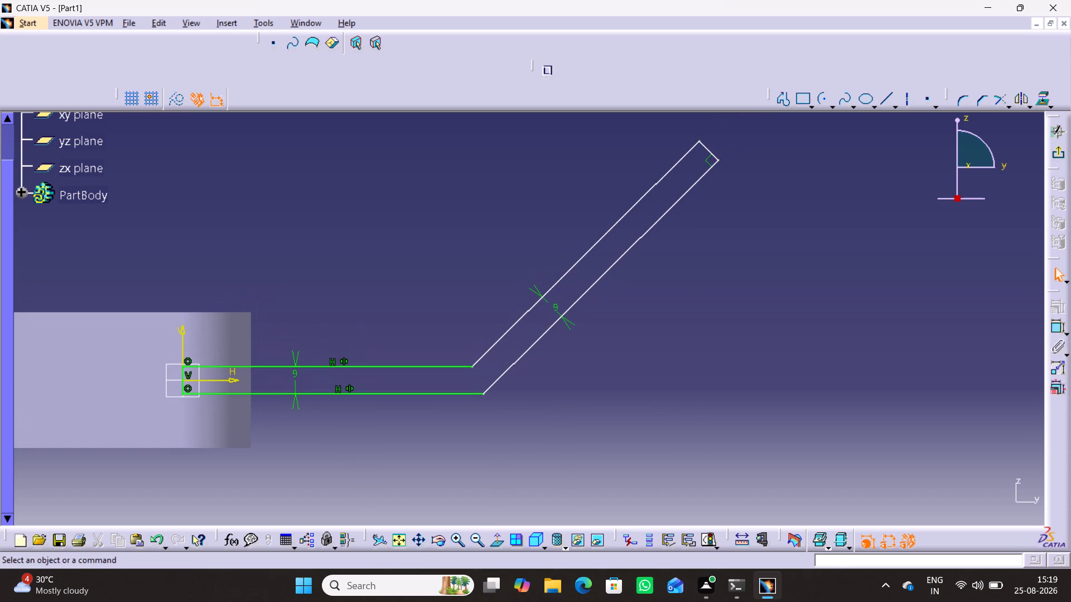
click(1060, 325)
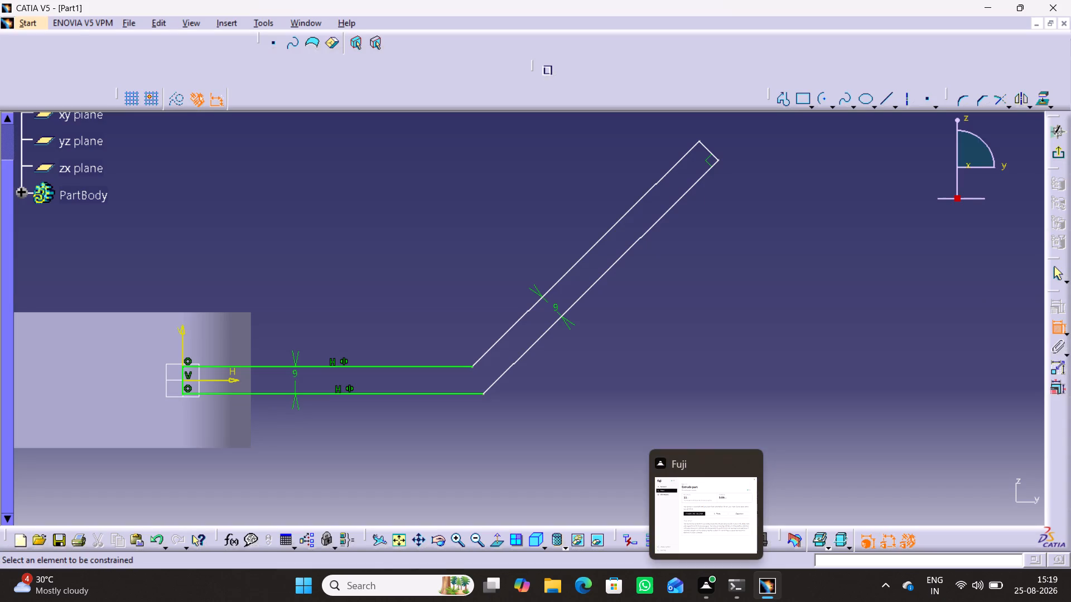
click(422, 364)
click(301, 478)
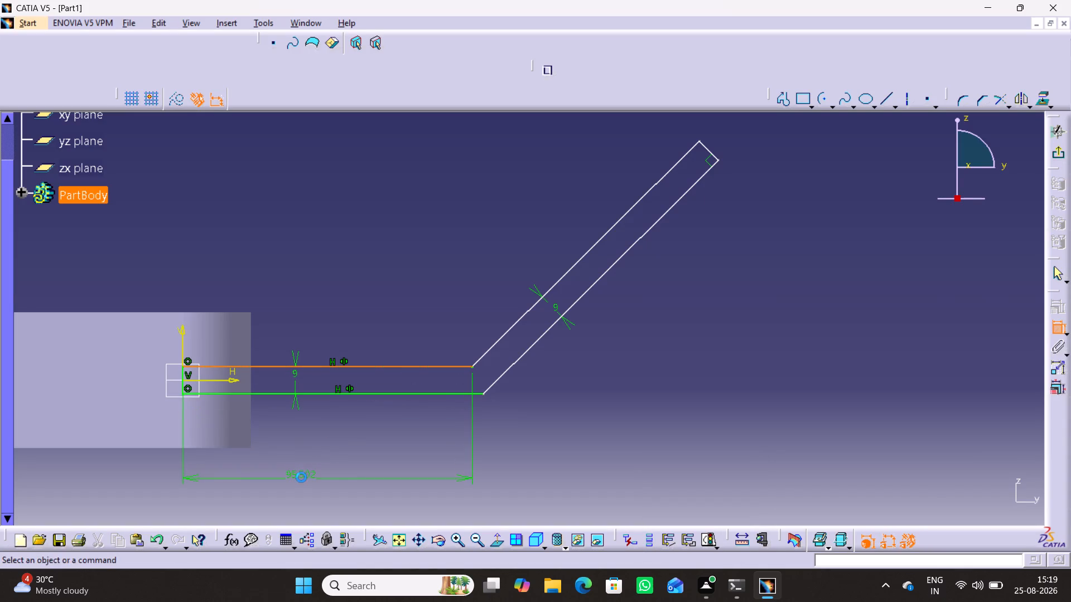
double_click(298, 474)
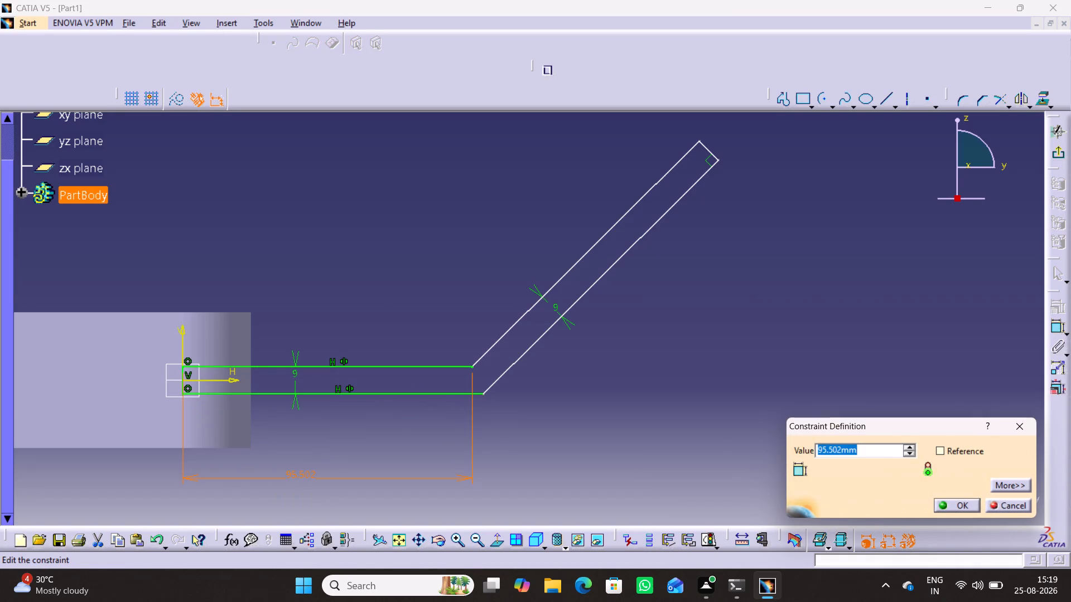
key(9)
key(0)
key(Return)
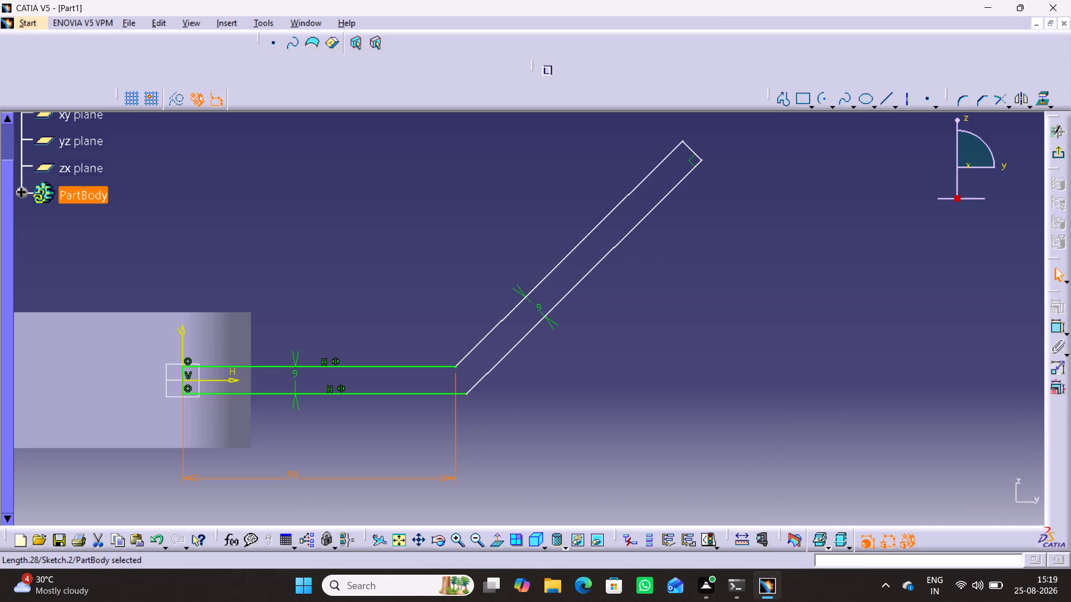
click(493, 401)
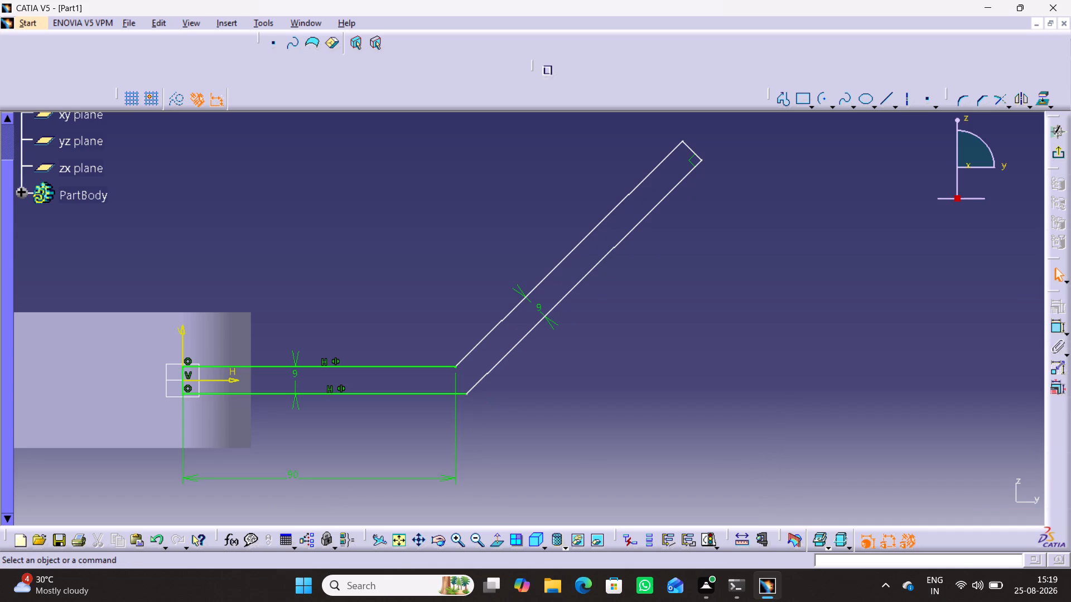
Dimension the angle between the arm profile's upper horizontal and upper inclined lines and set it to 135 degrees.
click(435, 367)
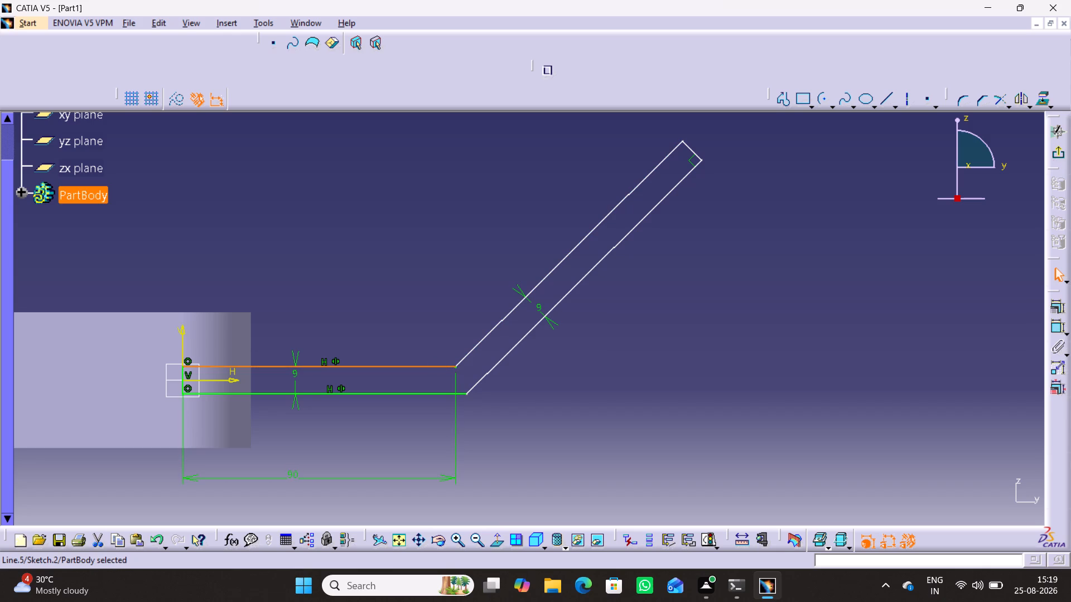
double_click(1056, 328)
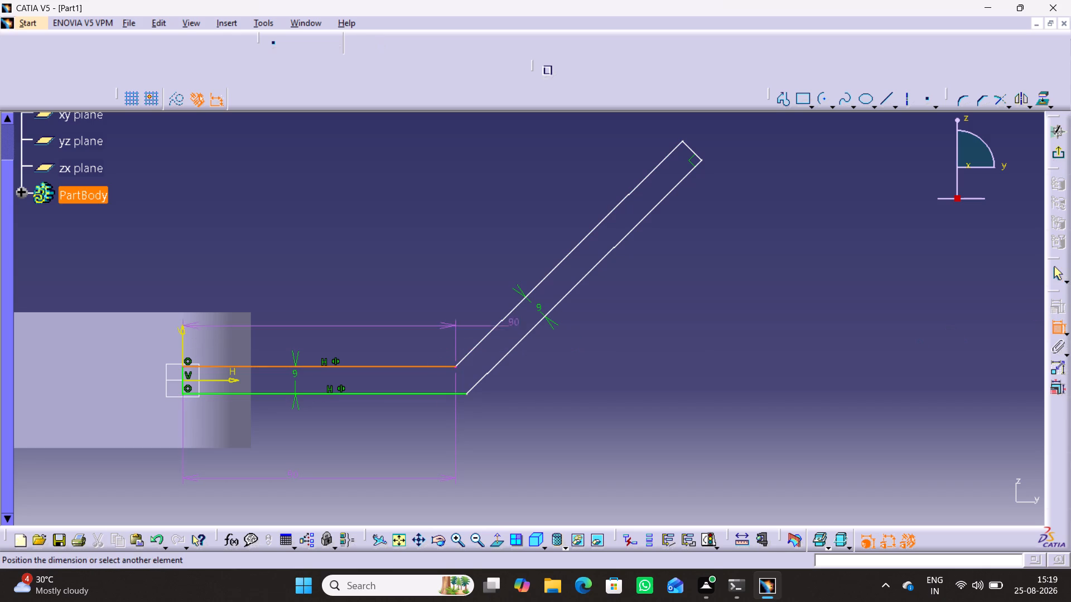
click(491, 329)
click(445, 329)
double_click(440, 324)
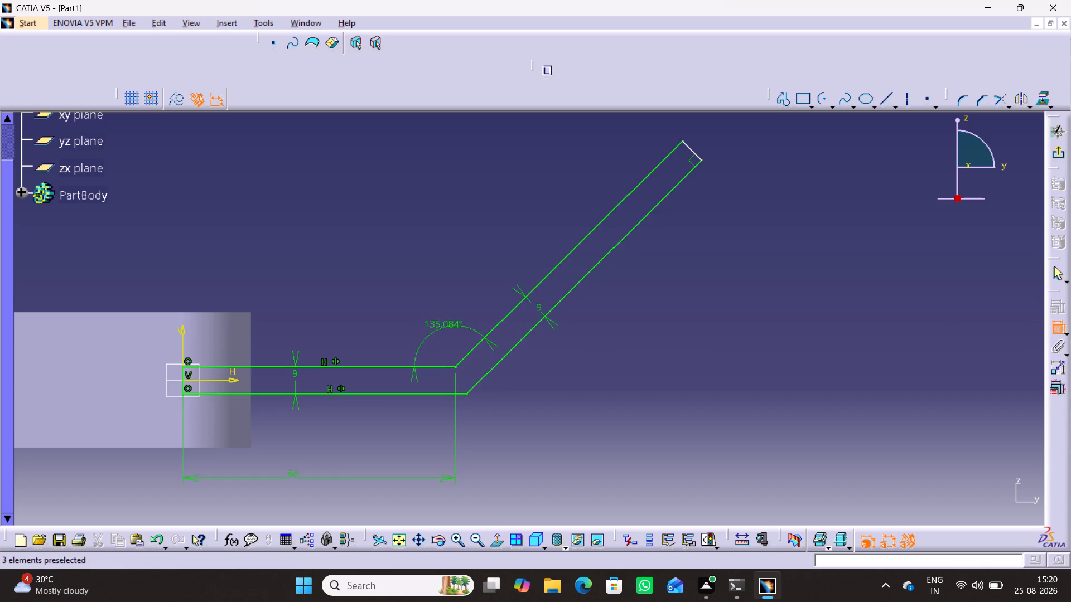
text(135)
key(Return)
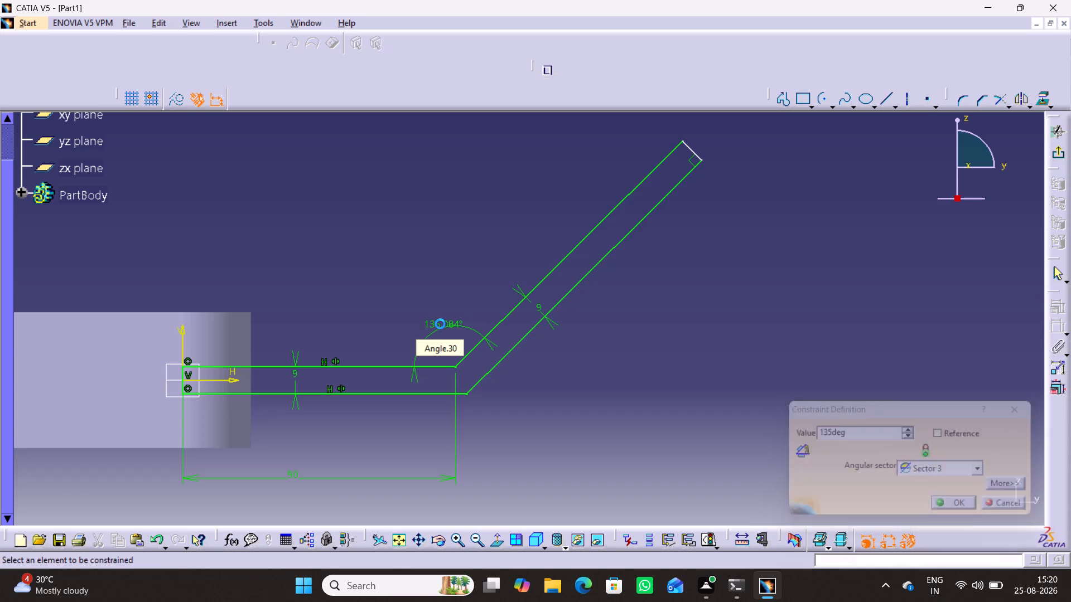
click(594, 356)
Dimension the length of the arm profile's upper inclined line and set it to 38+15+7.5 mm.
middle_drag(591, 347, 589, 361)
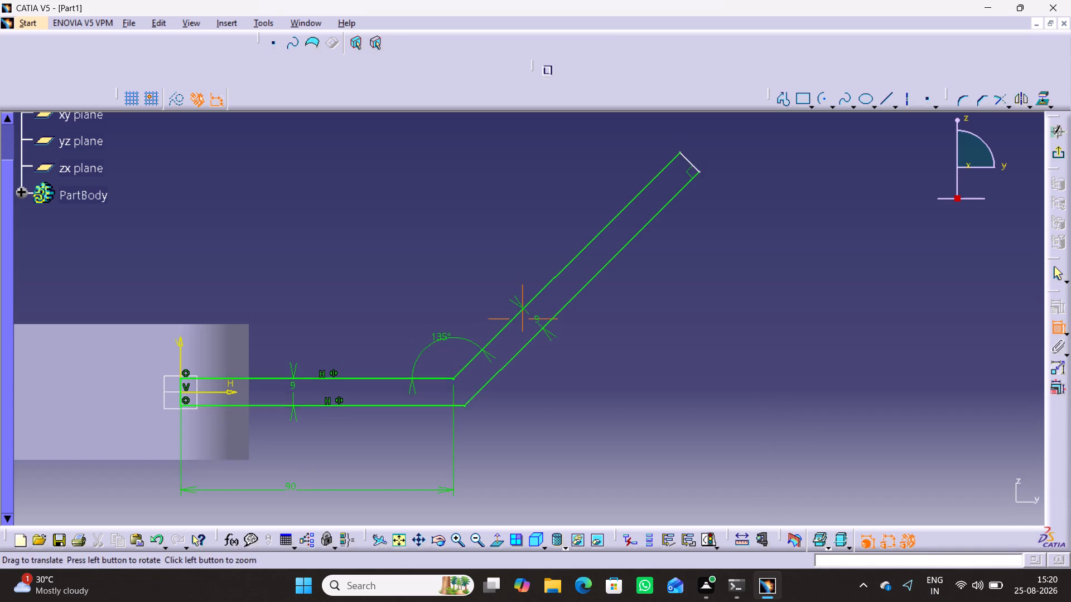
middle_drag(589, 361, 588, 366)
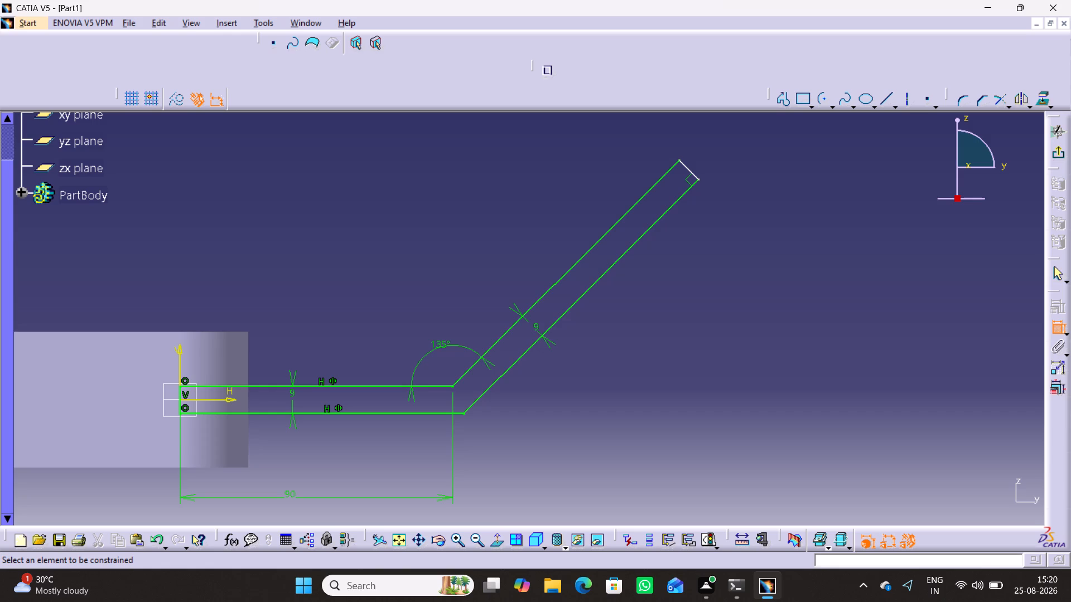
middle_drag(617, 368, 654, 392)
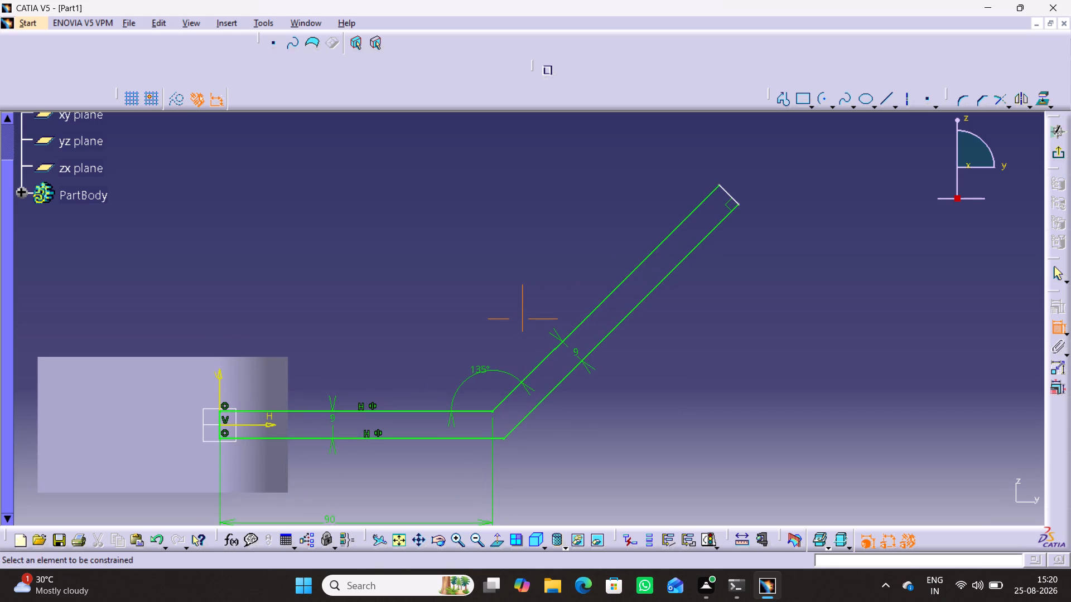
click(538, 365)
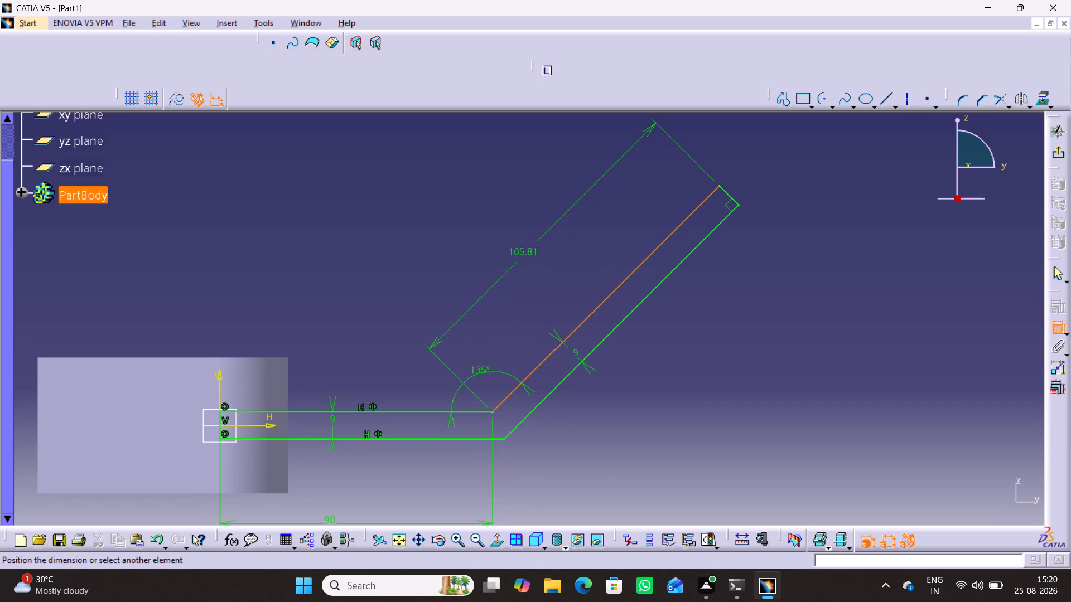
click(523, 250)
double_click(522, 245)
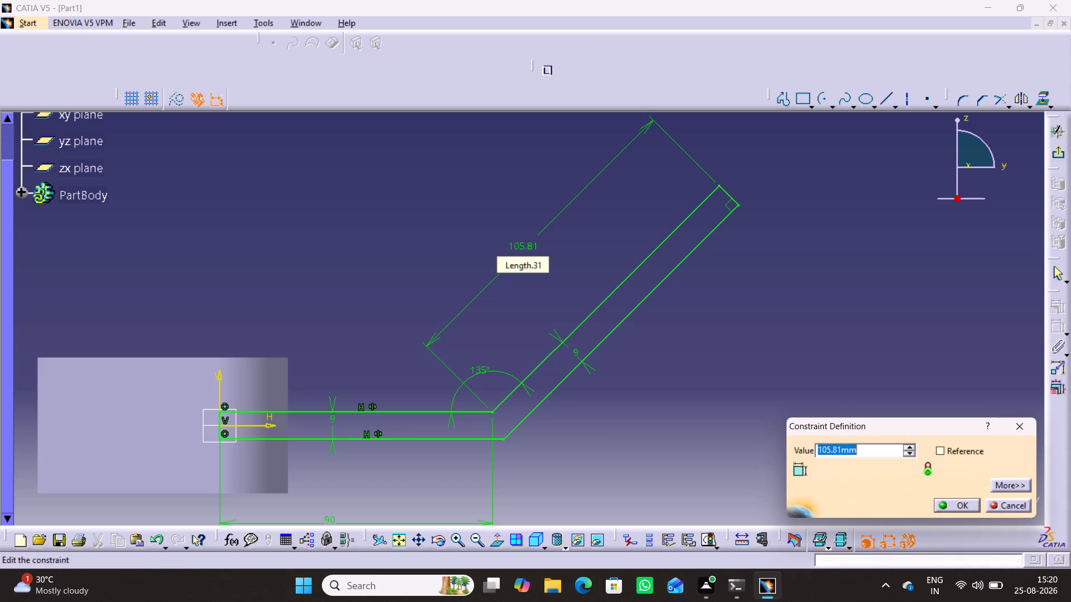
text(38+15+7.5)
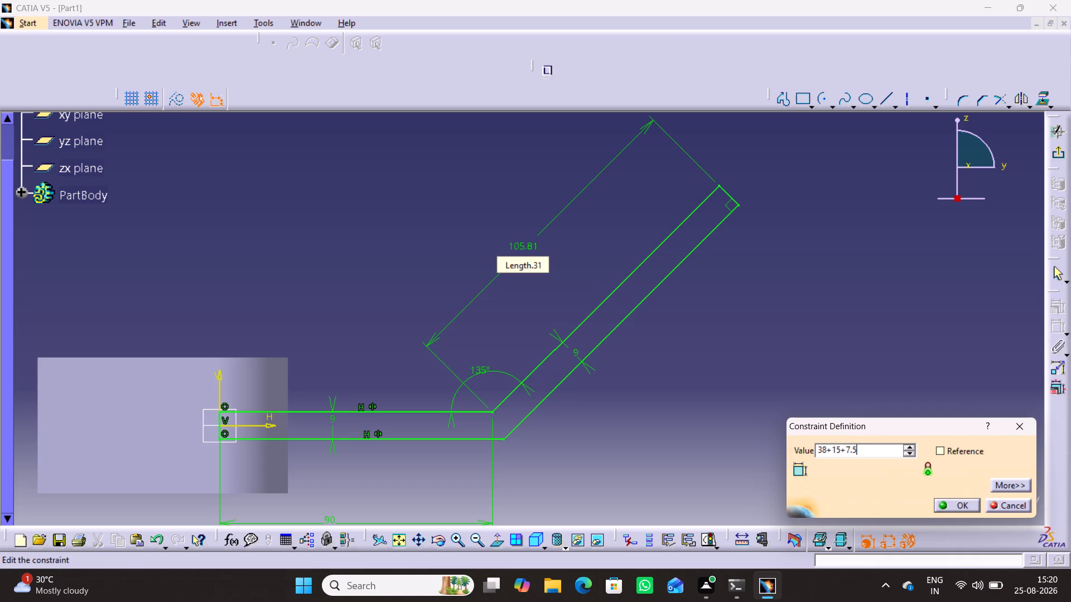
key(Return)
click(407, 226)
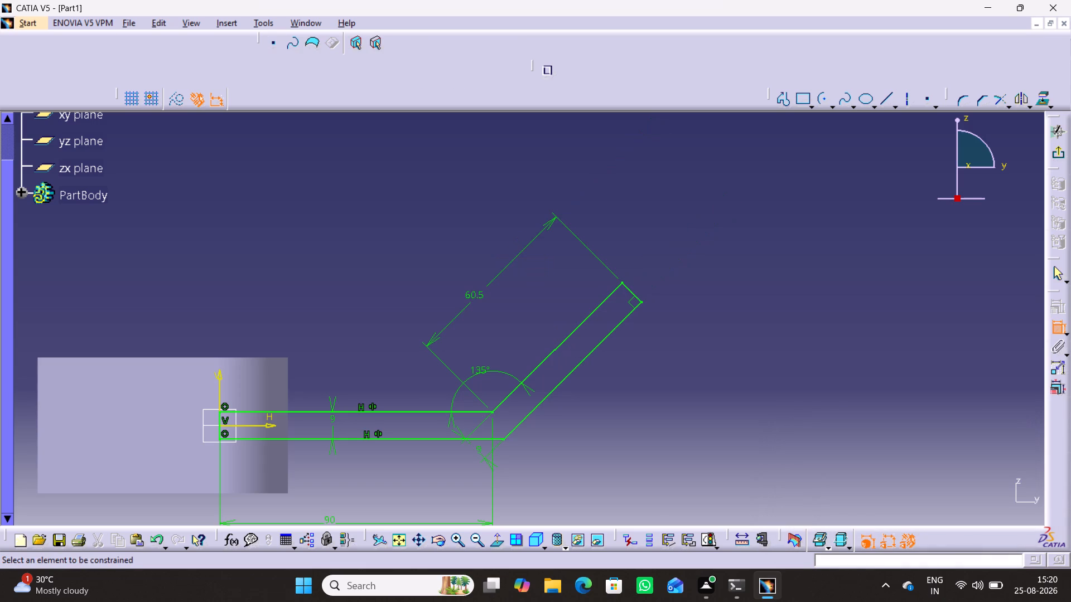
Exit the sketch and pad the arm profile with a length of 22.5 mm and mirrored extent.
middle_drag(629, 417, 647, 404)
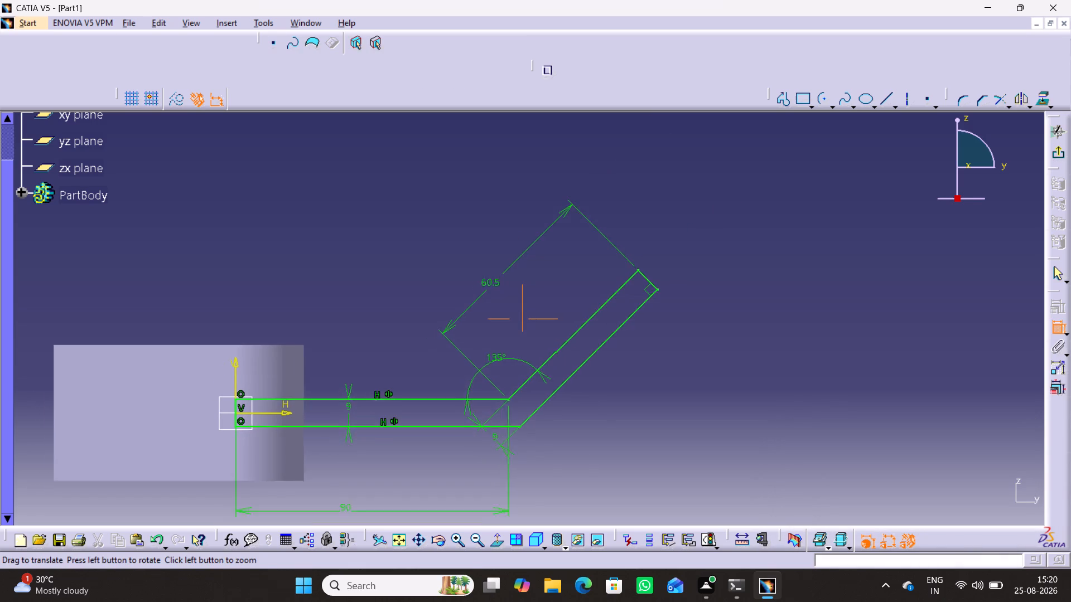
middle_drag(647, 404, 703, 383)
click(1061, 150)
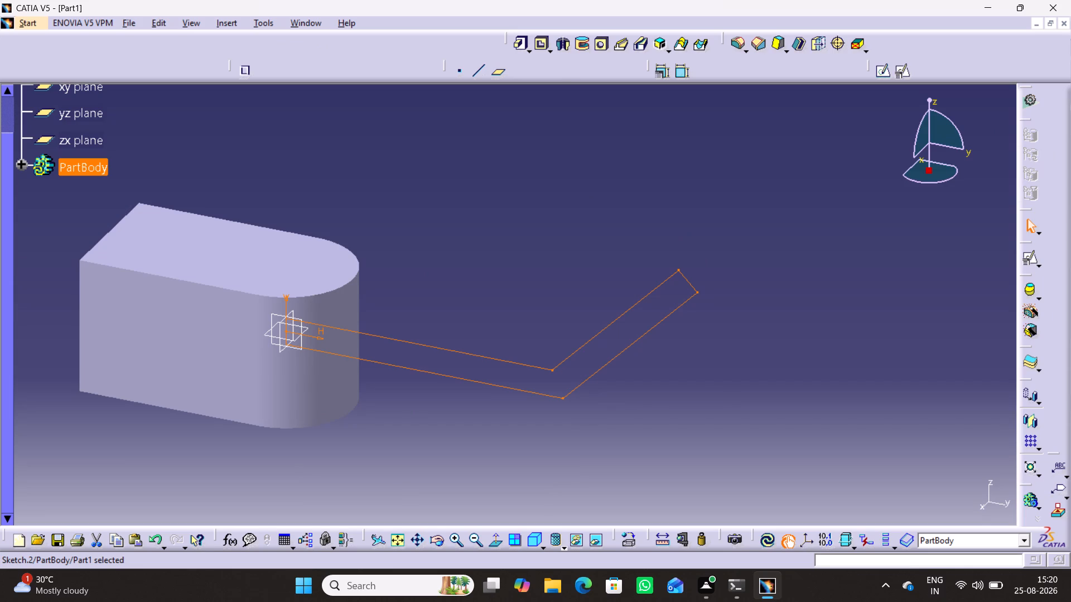
click(523, 43)
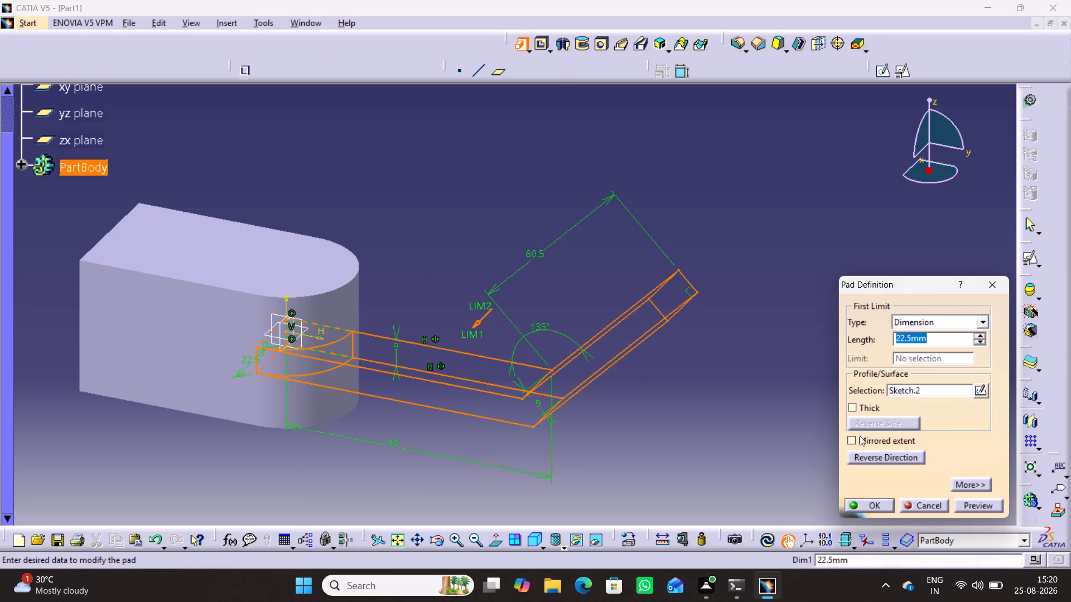
click(866, 440)
middle_drag(603, 451, 679, 439)
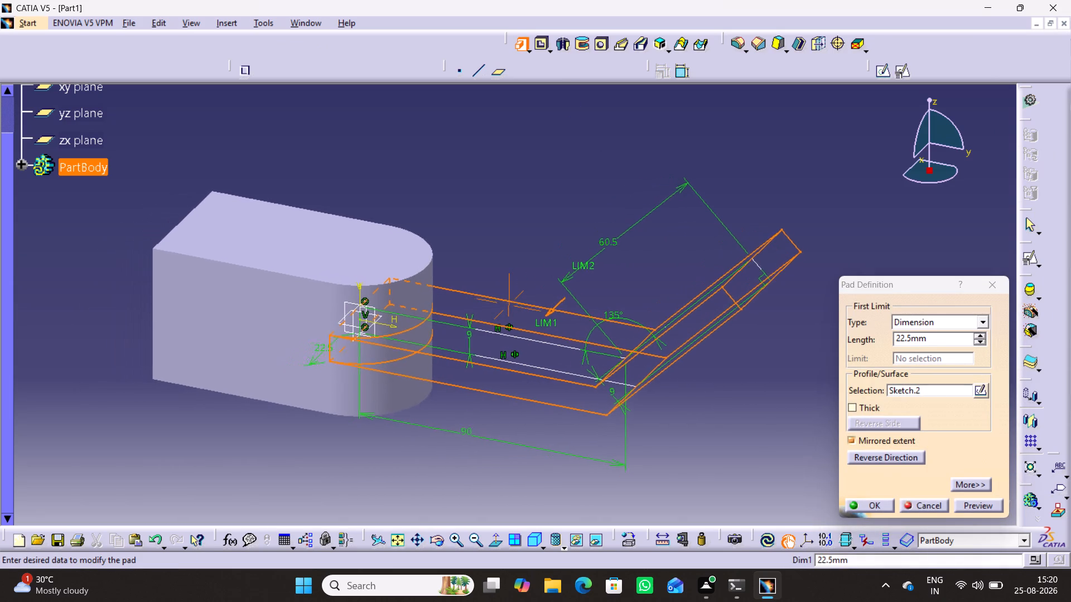
middle_drag(679, 439, 680, 440)
middle_drag(364, 444, 481, 504)
right_drag(364, 443, 481, 504)
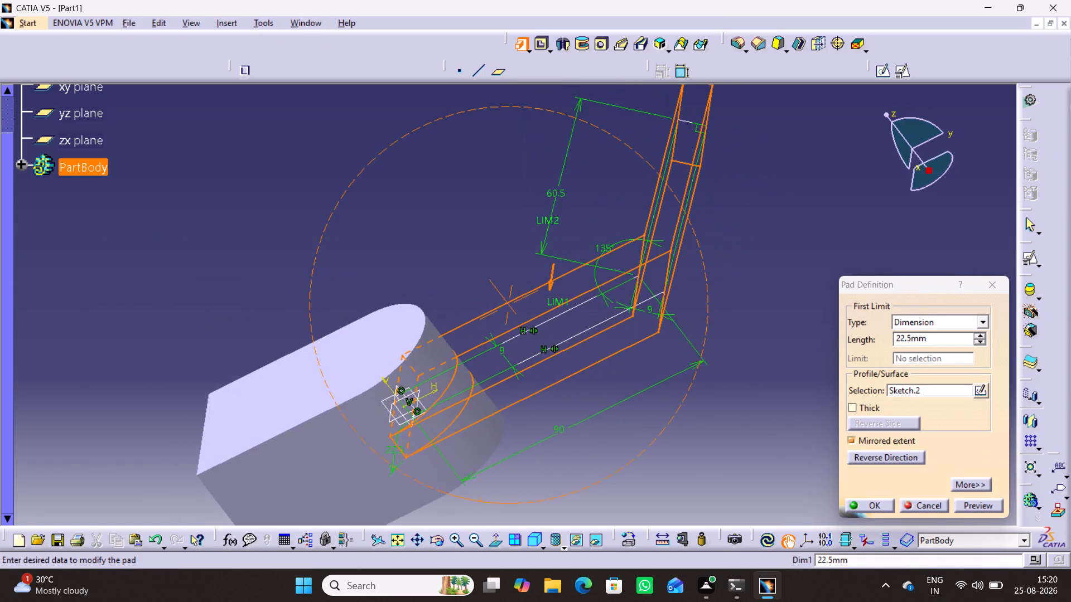
middle_drag(481, 504, 488, 504)
right_drag(481, 504, 489, 504)
click(969, 501)
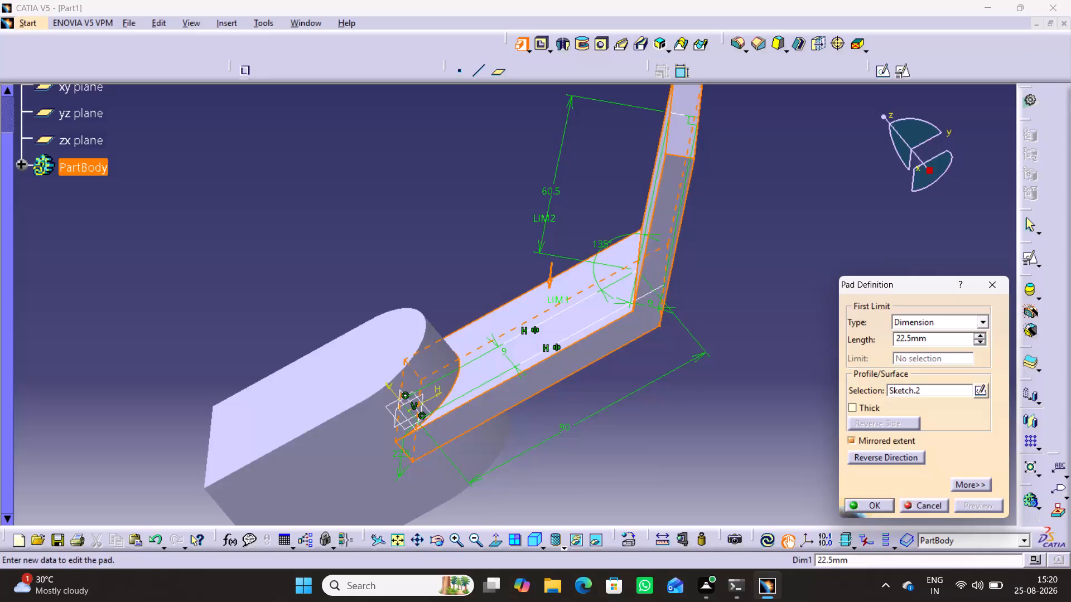
middle_drag(375, 292, 594, 373)
right_drag(378, 289, 594, 373)
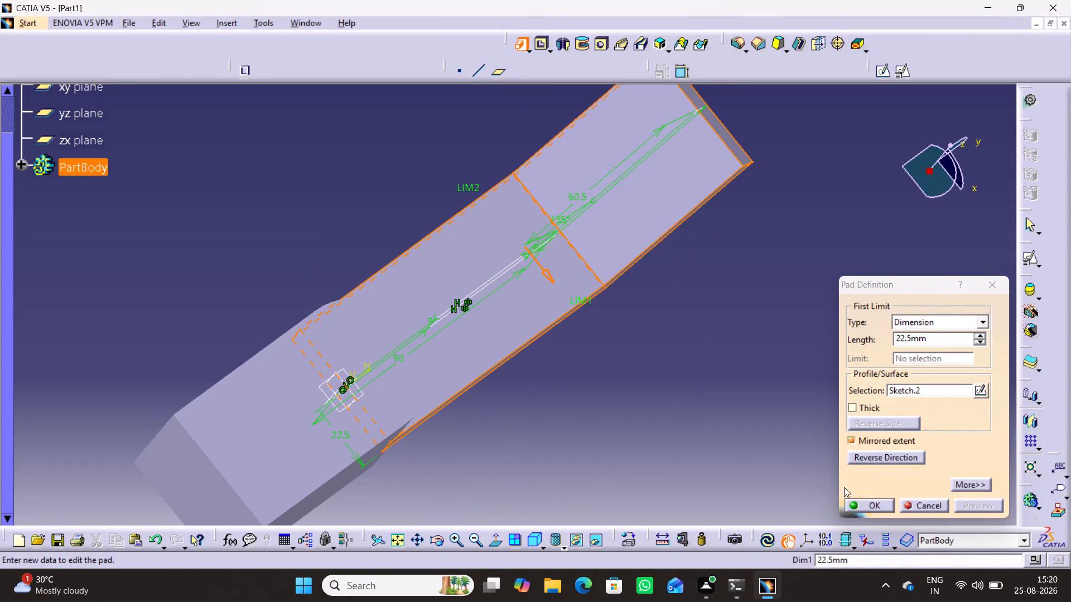
click(868, 504)
middle_drag(658, 446, 572, 241)
right_drag(655, 392, 572, 241)
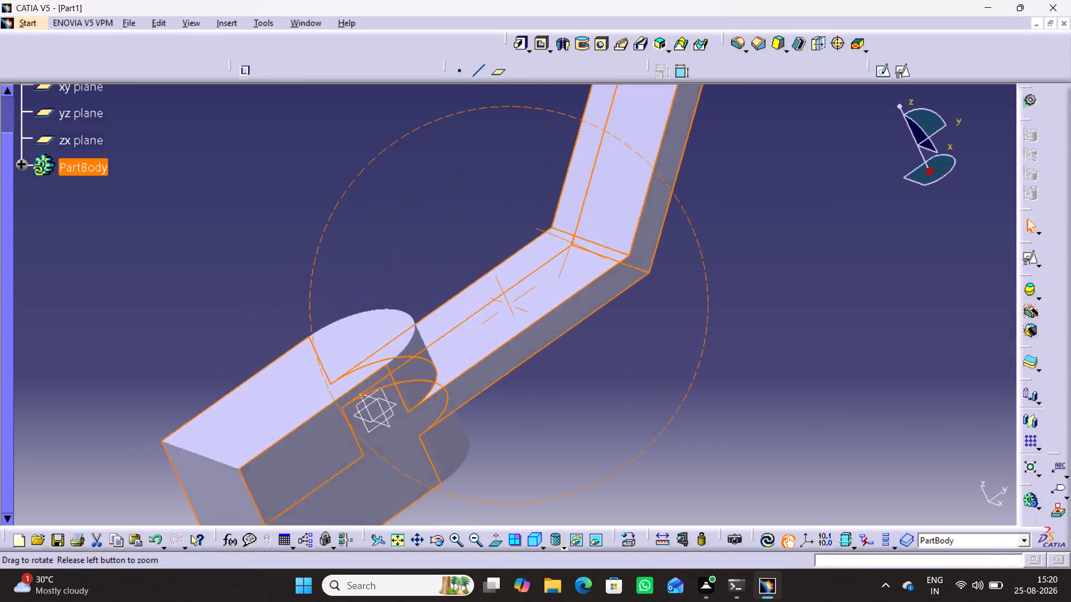
middle_drag(572, 241, 535, 219)
right_drag(572, 241, 535, 219)
click(443, 232)
Open a new sketch on the upper face of the arm's inclined section.
middle_drag(370, 258, 518, 307)
right_drag(375, 254, 518, 307)
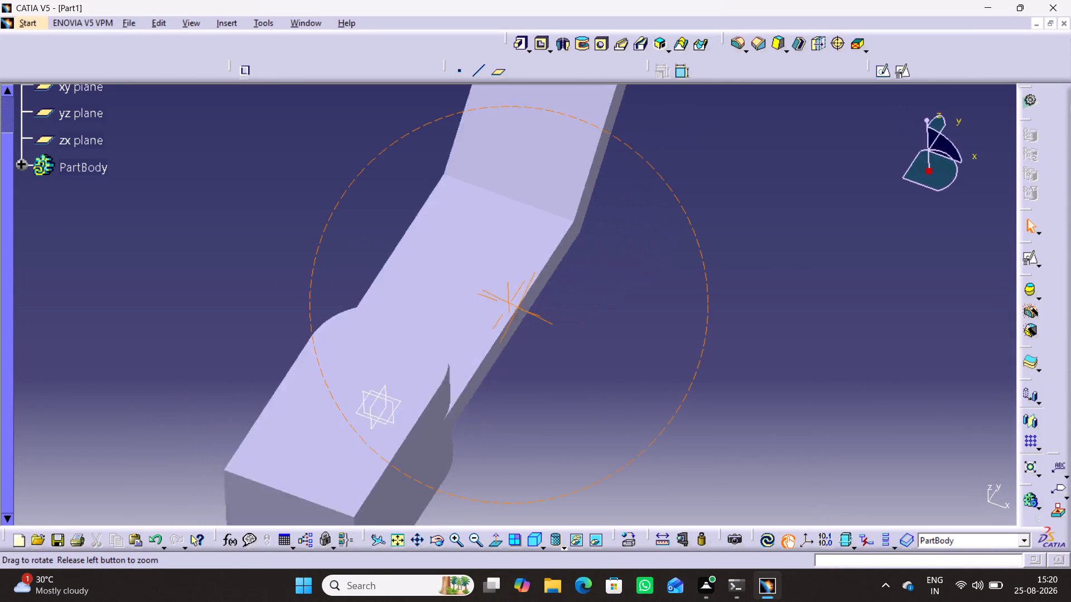
right_drag(518, 307, 549, 351)
middle_drag(518, 307, 549, 351)
middle_drag(558, 253, 515, 439)
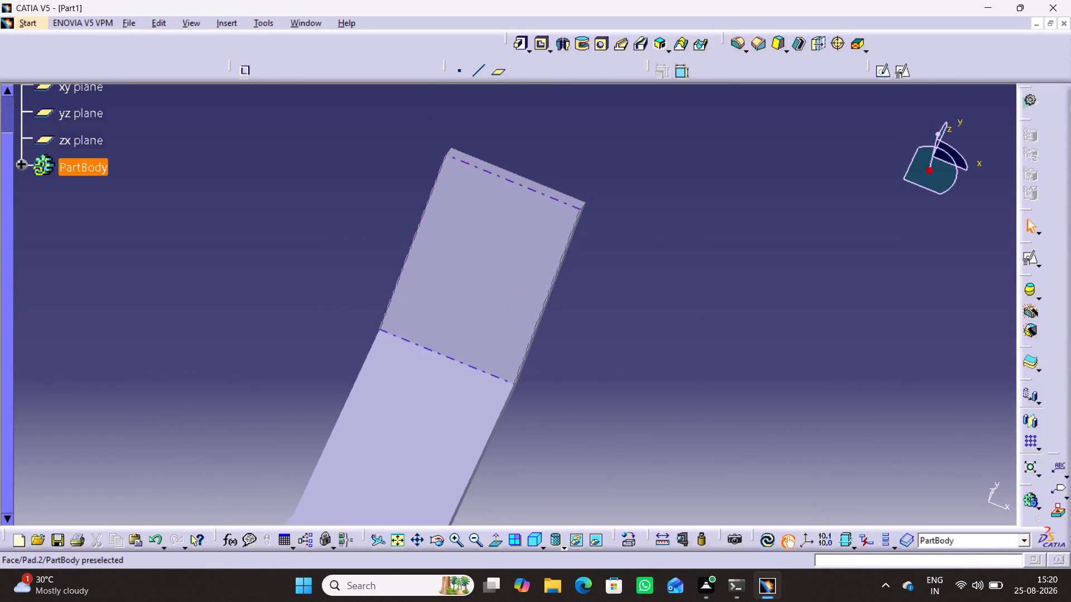
click(490, 268)
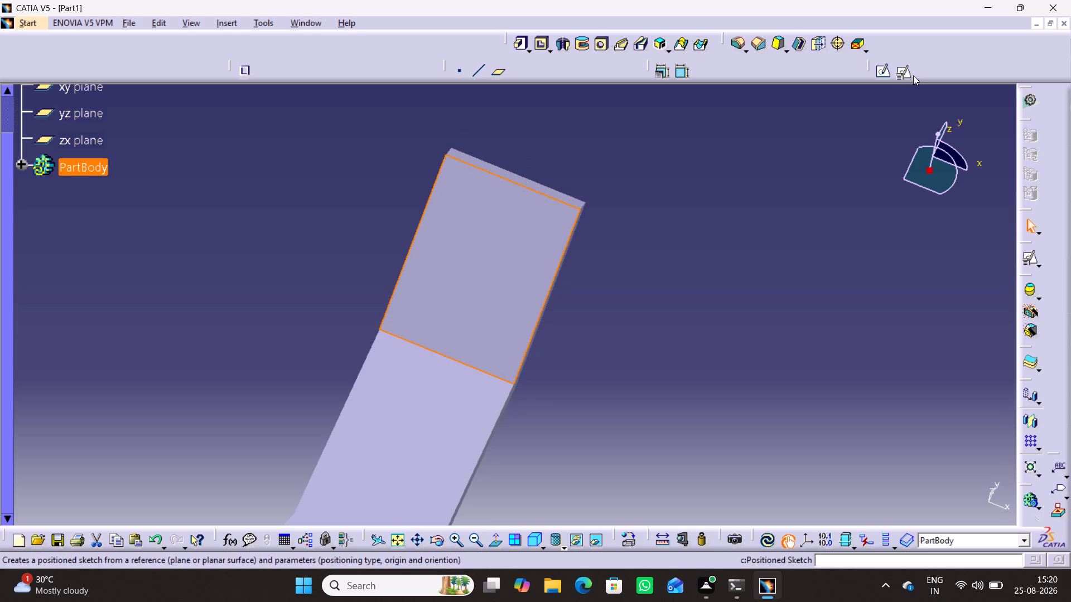
click(885, 73)
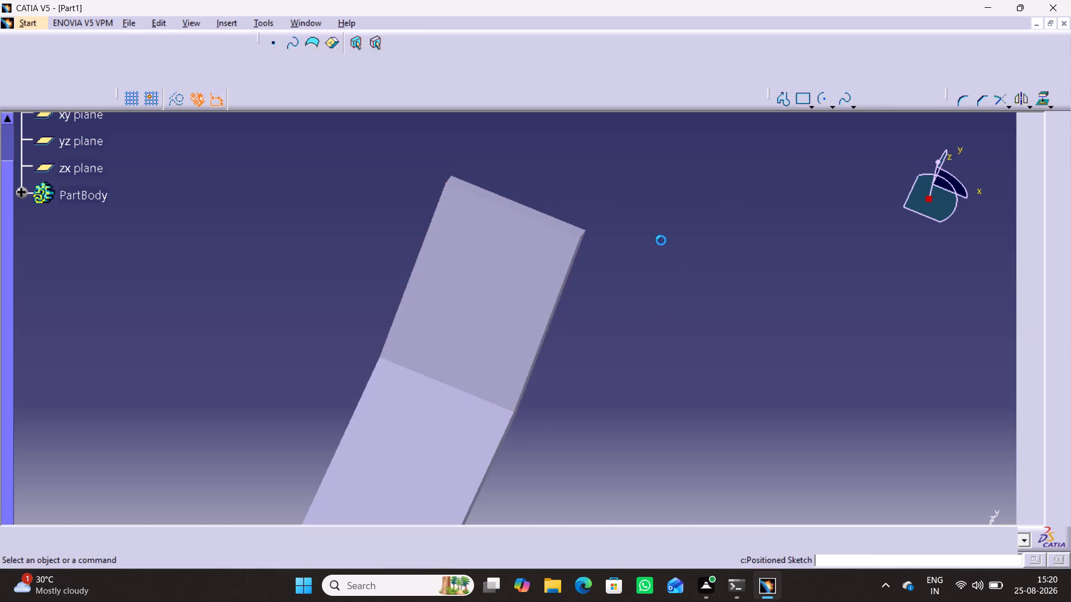
middle_drag(652, 298, 656, 273)
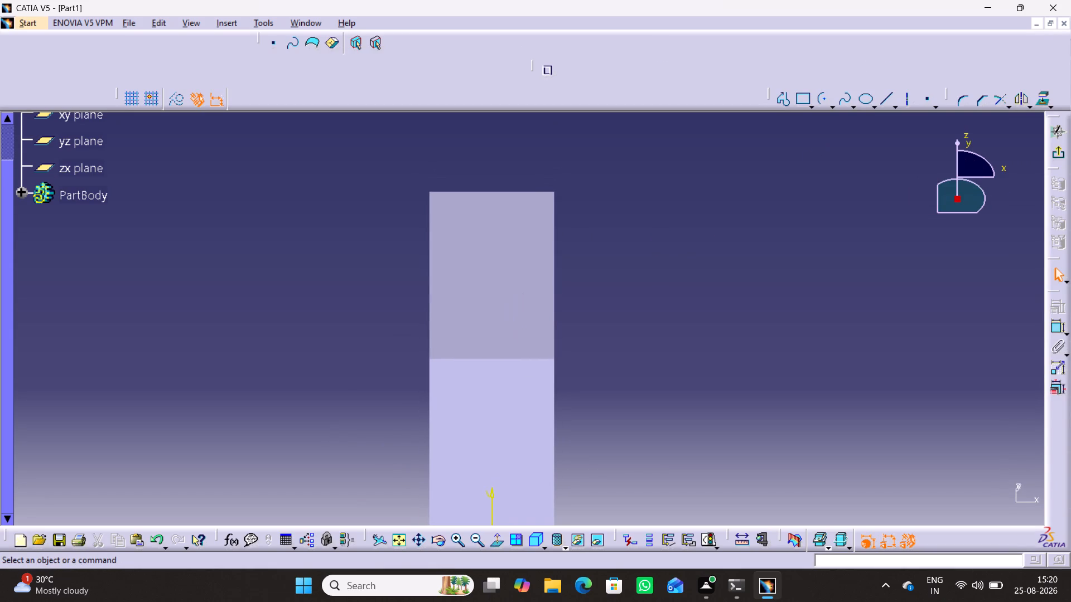
Display the shaded part with edges and sketch an open tapered profile: two lines about 50 mm long joined by a tangent arc about 12 mm radius.
click(786, 100)
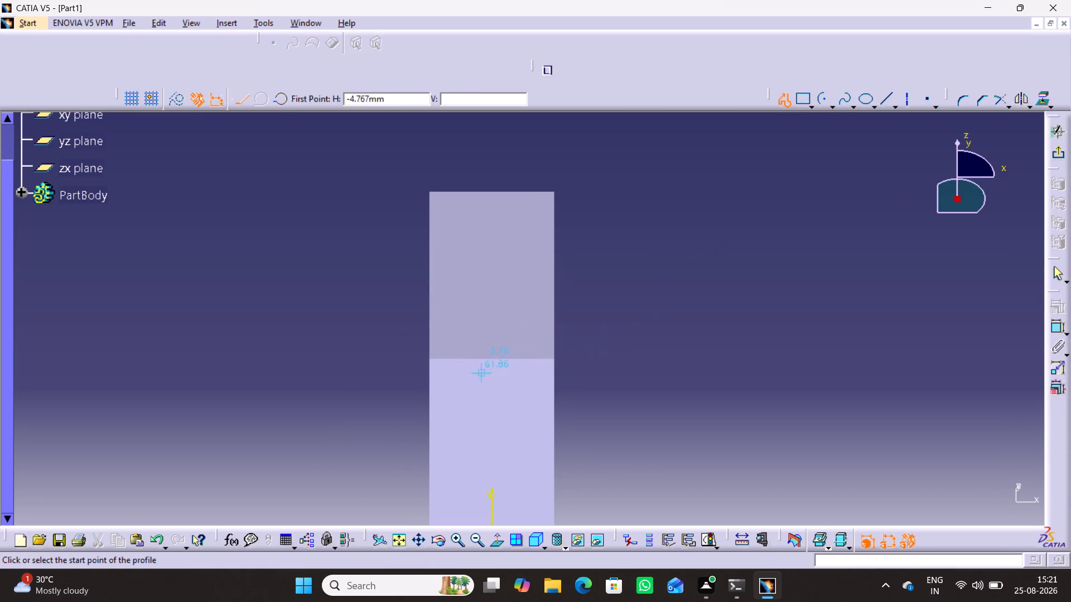
click(567, 546)
click(582, 457)
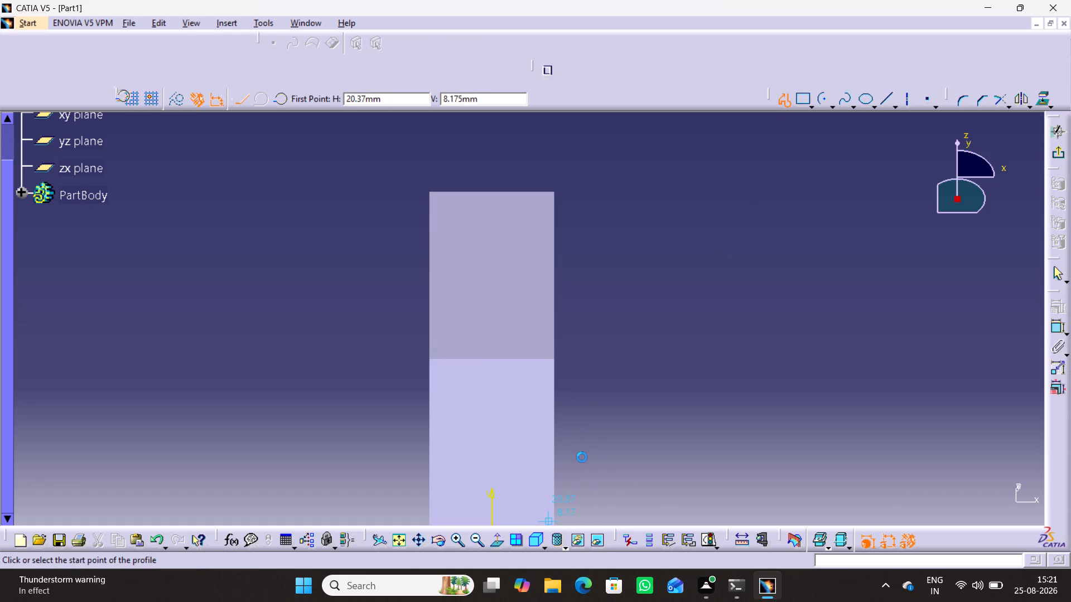
click(421, 359)
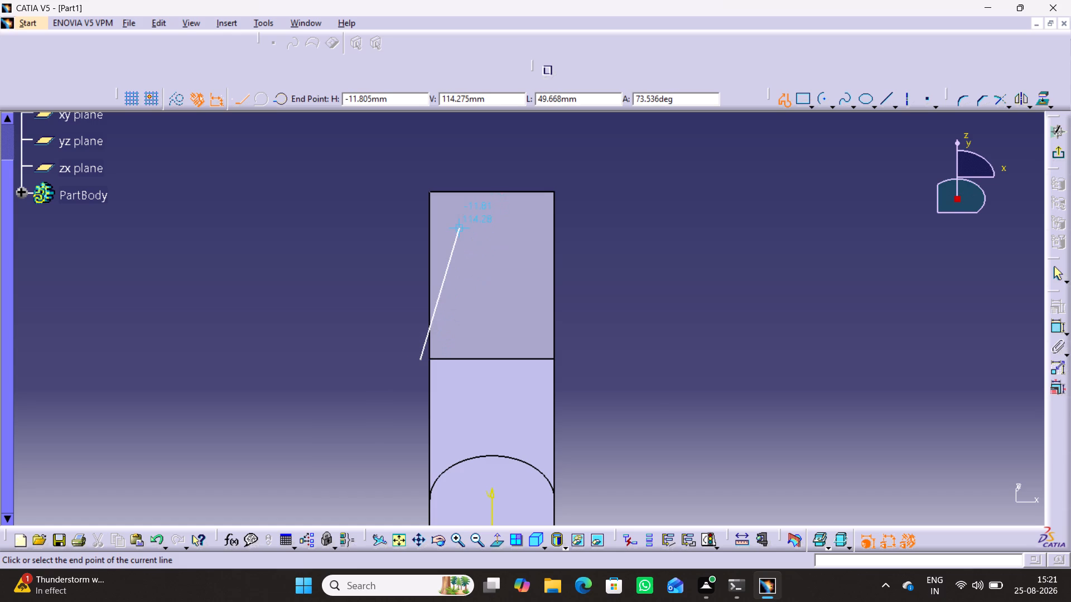
click(459, 227)
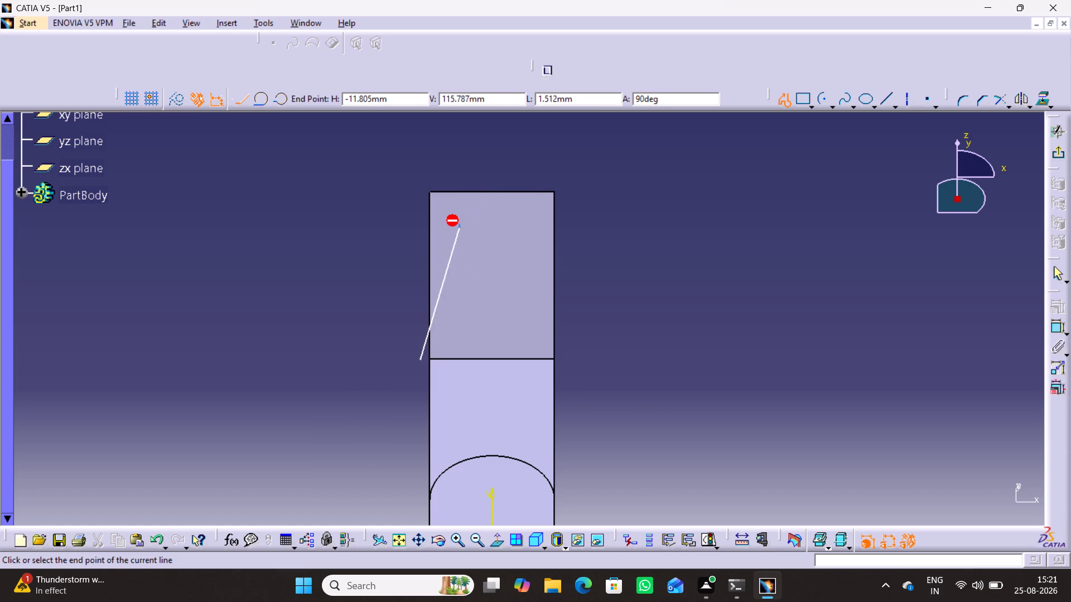
drag(459, 226, 489, 171)
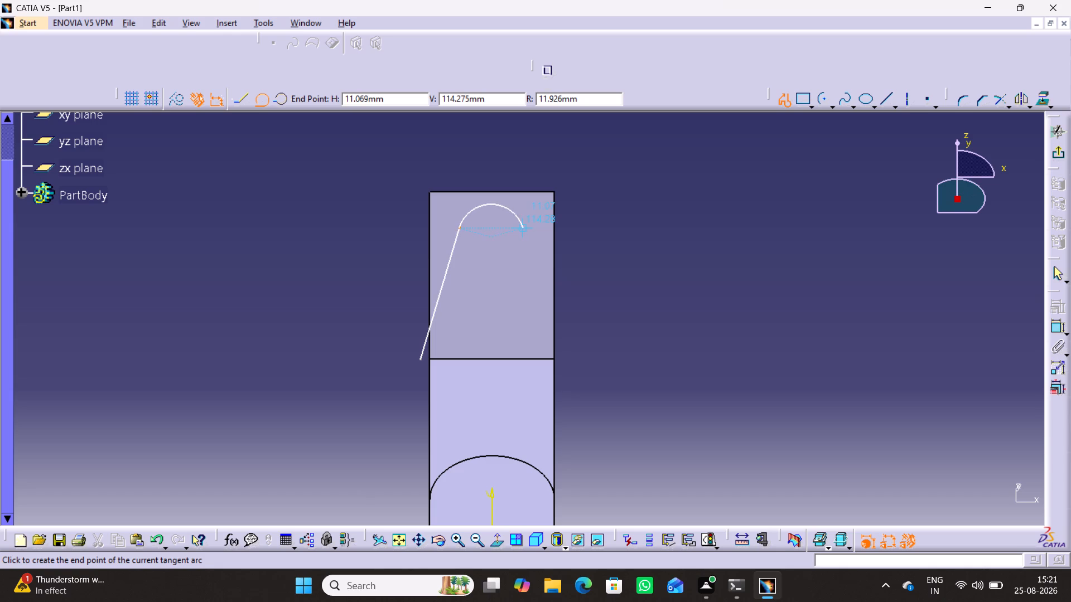
click(524, 228)
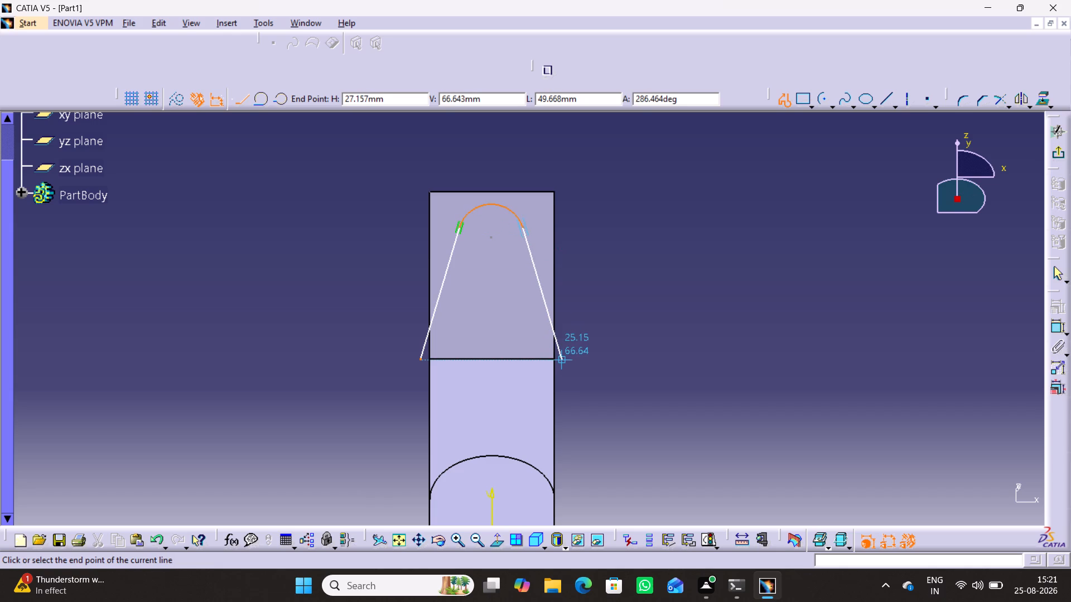
click(569, 357)
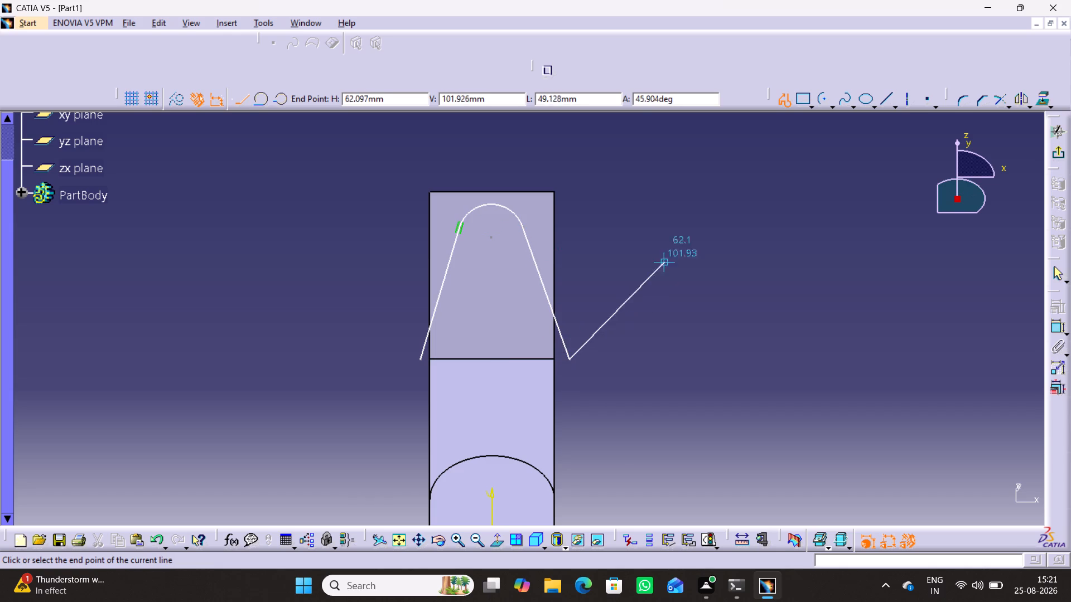
right_click(718, 262)
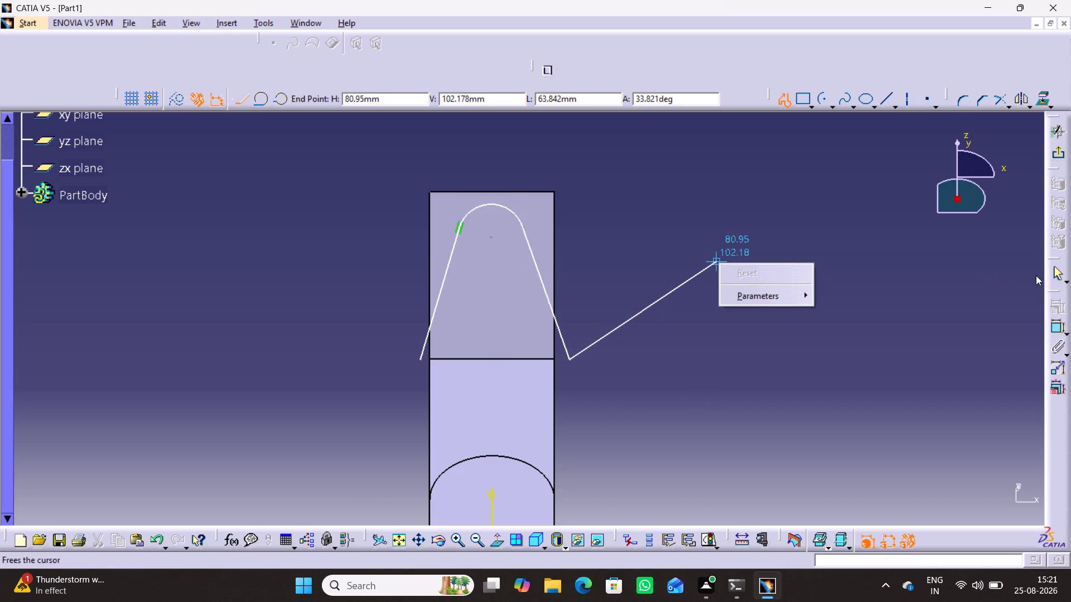
click(1059, 270)
click(798, 259)
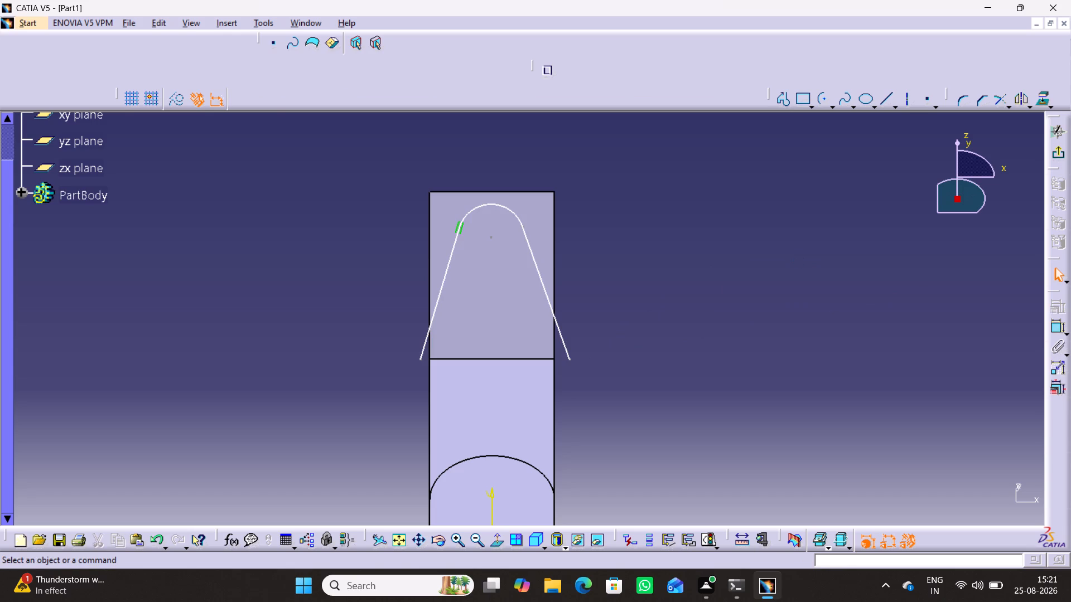
Make the free endpoint of the profile's right line coincident with the lower right corner of the inclined face.
double_click(1054, 326)
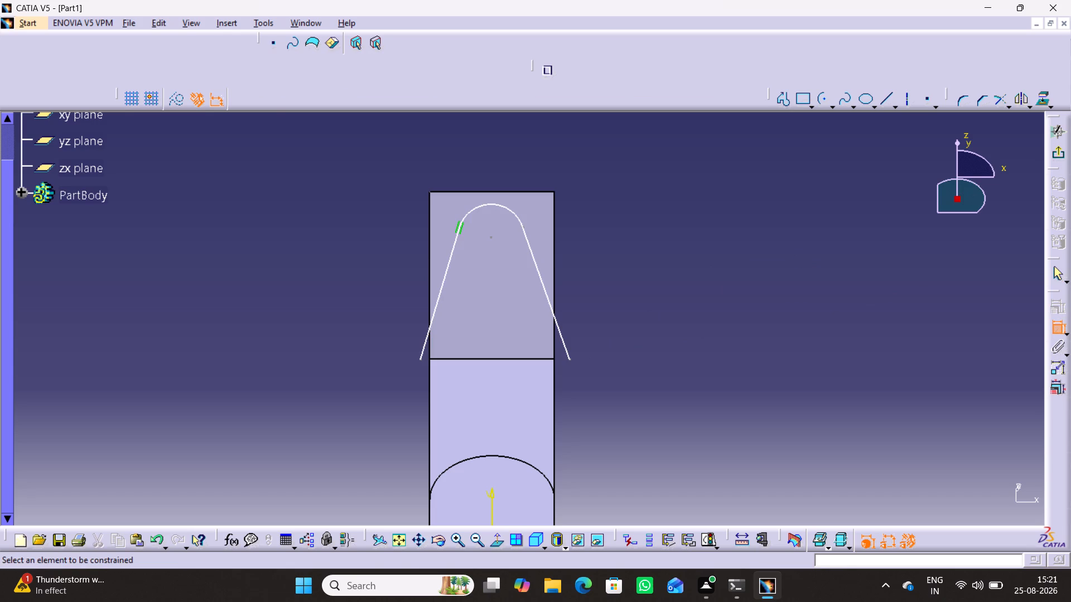
click(554, 358)
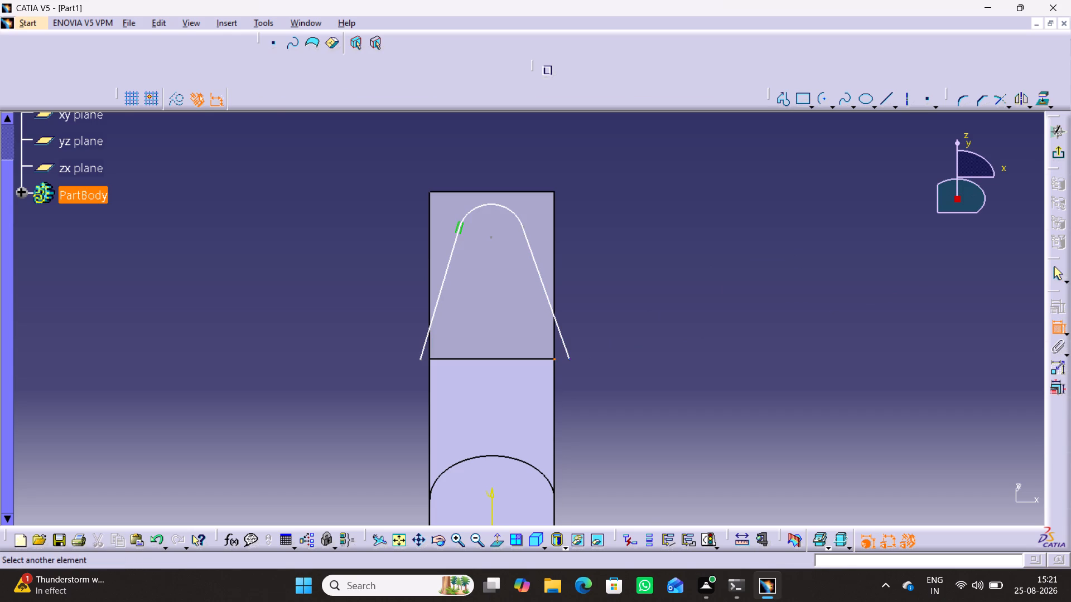
click(572, 360)
right_click(635, 281)
click(679, 386)
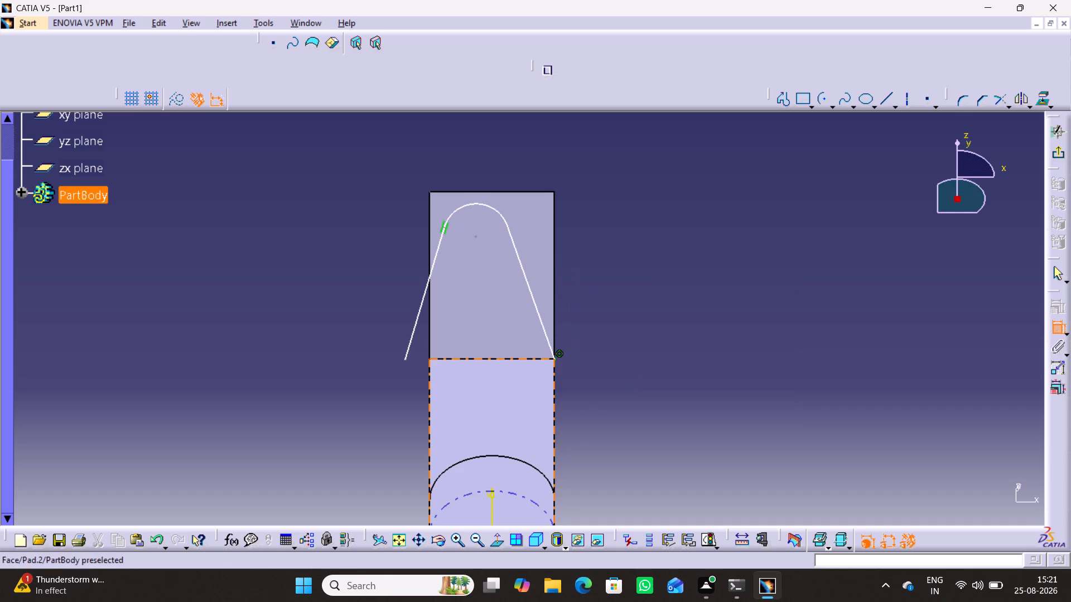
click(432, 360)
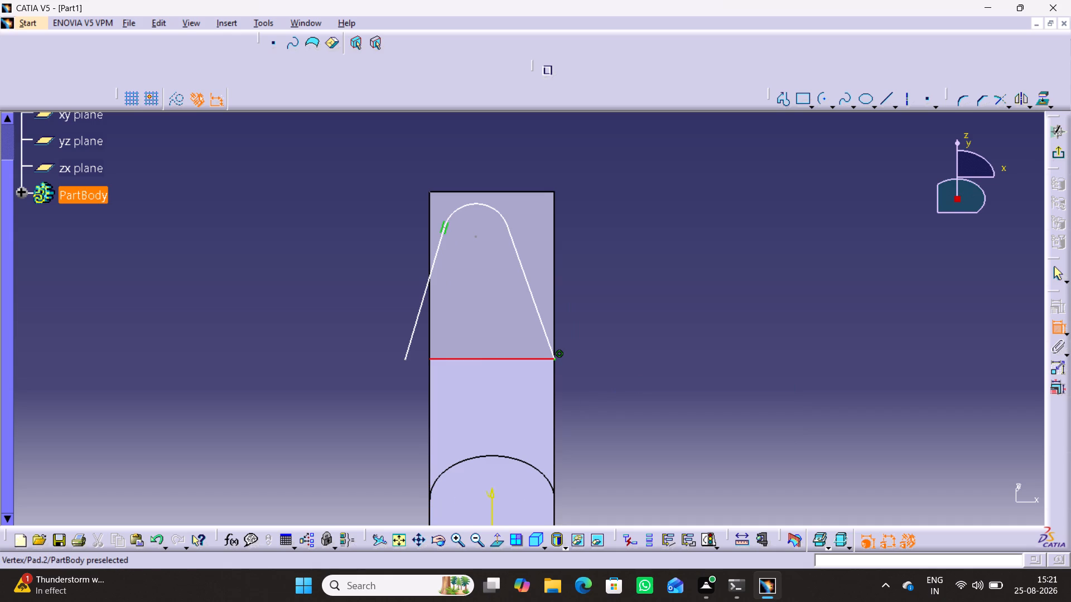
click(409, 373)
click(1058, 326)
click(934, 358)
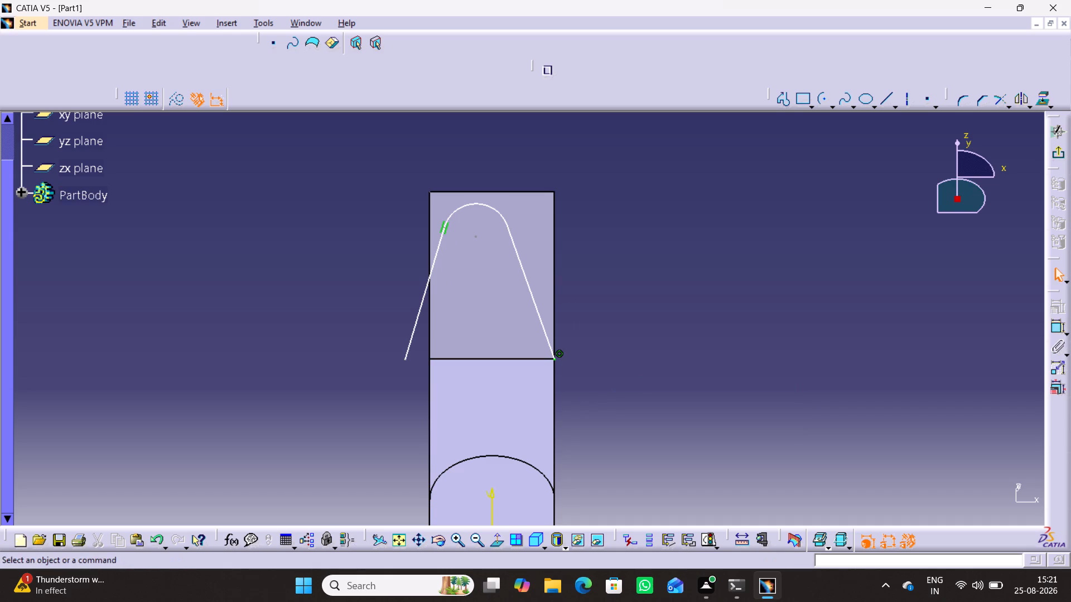
Make the free endpoint of the profile's left line coincident with the lower left corner of the inclined face.
double_click(1055, 328)
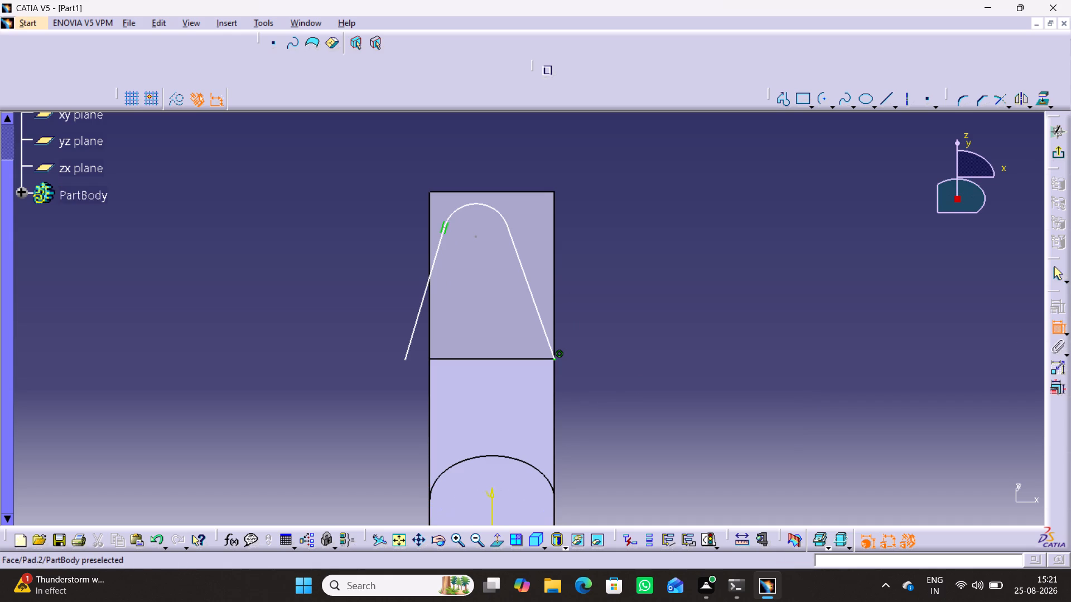
click(429, 357)
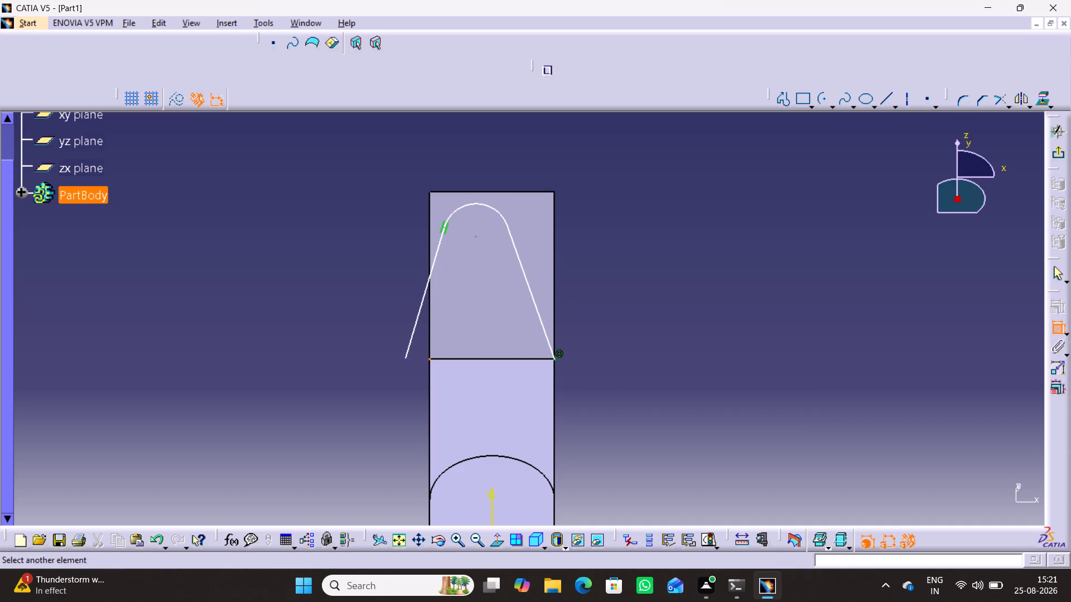
click(404, 360)
right_click(288, 313)
click(334, 413)
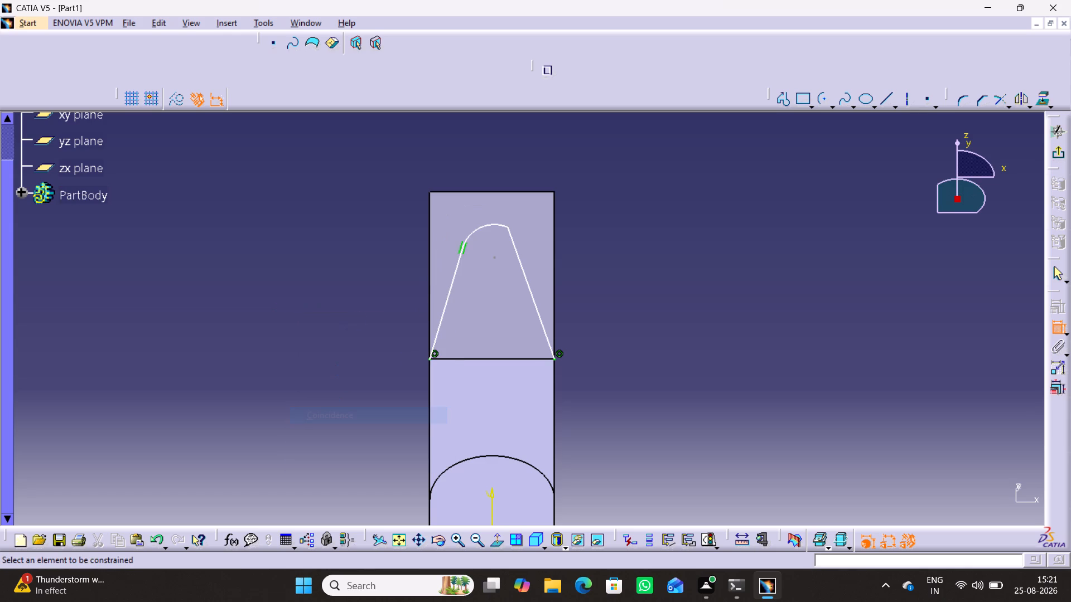
click(356, 286)
Constrain the profile's right line tangent to the rounded end arc.
click(511, 237)
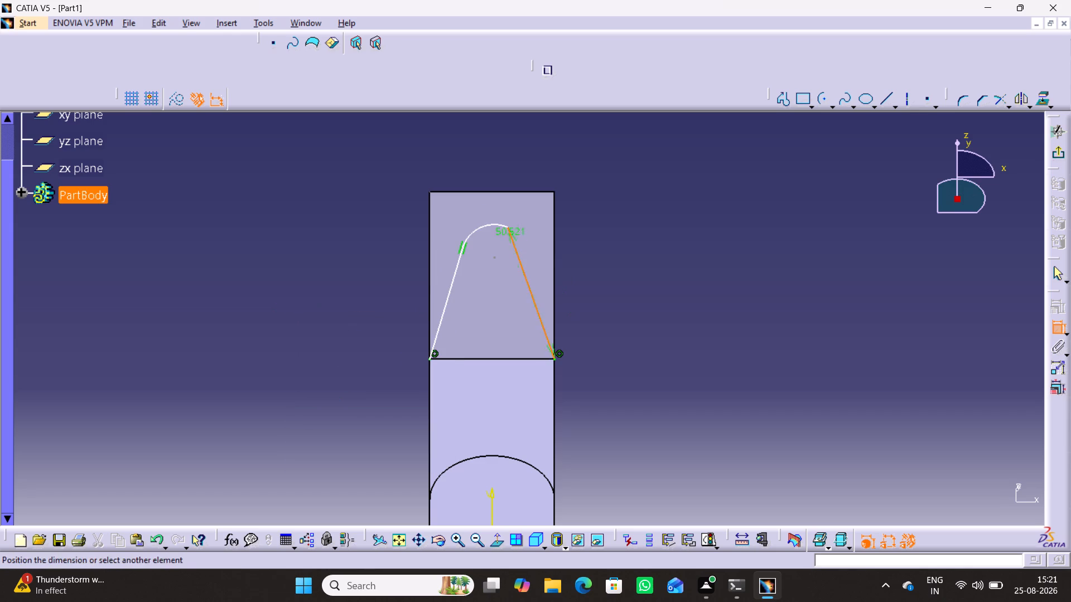
click(496, 225)
right_click(601, 178)
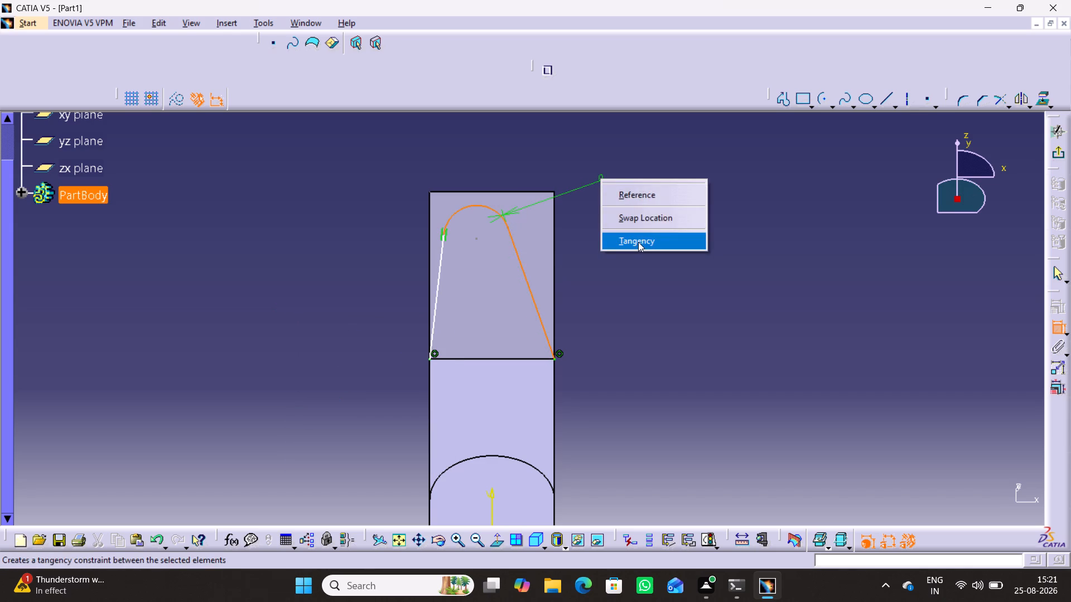
click(638, 242)
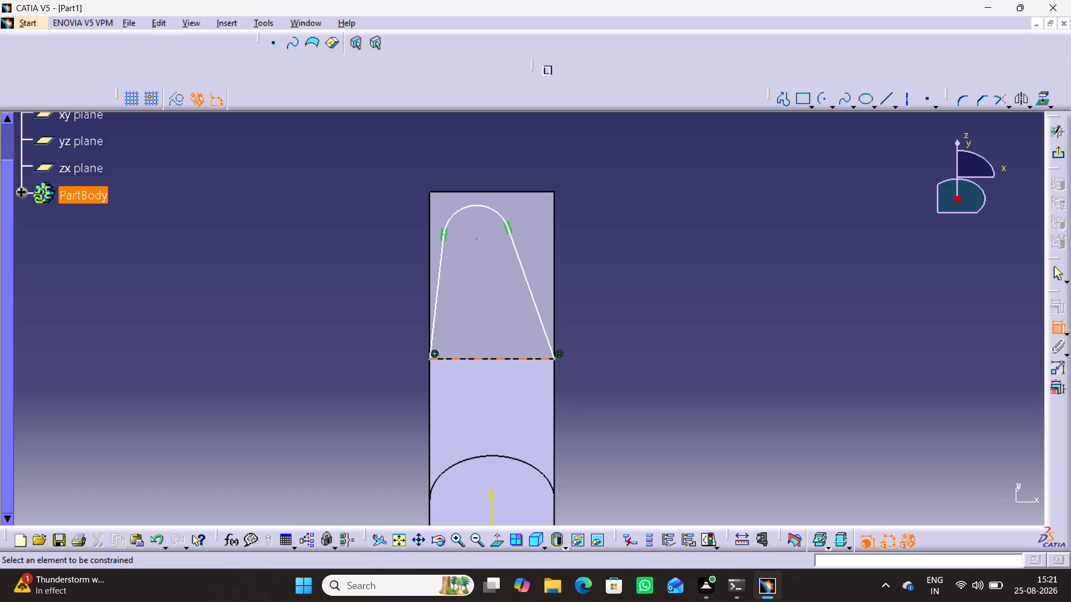
Constrain the rounded end arc tangent to the top edge of the inclined face.
click(471, 206)
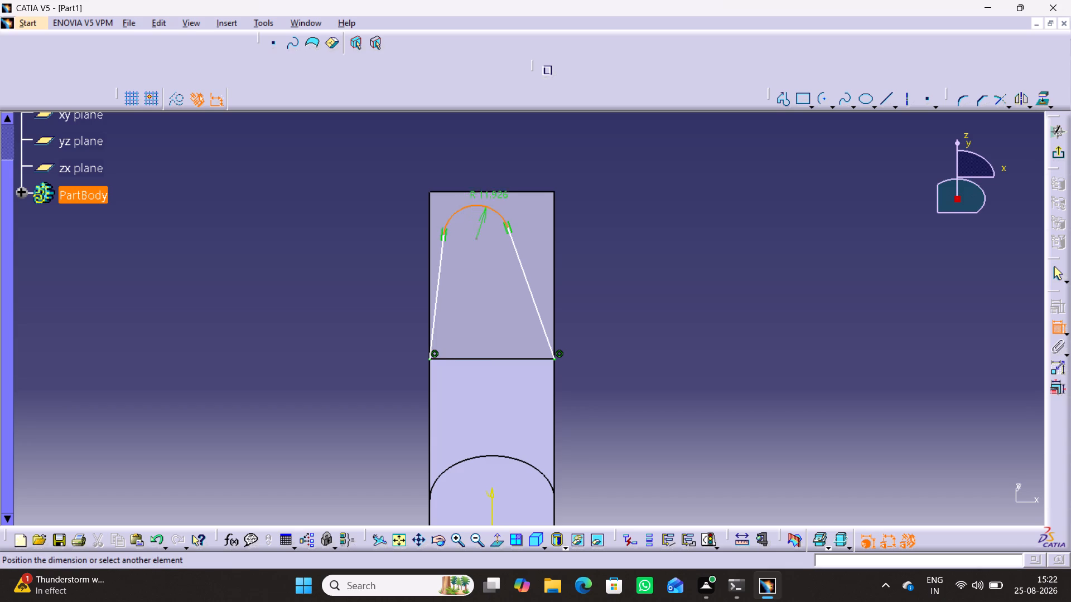
click(498, 191)
right_click(339, 174)
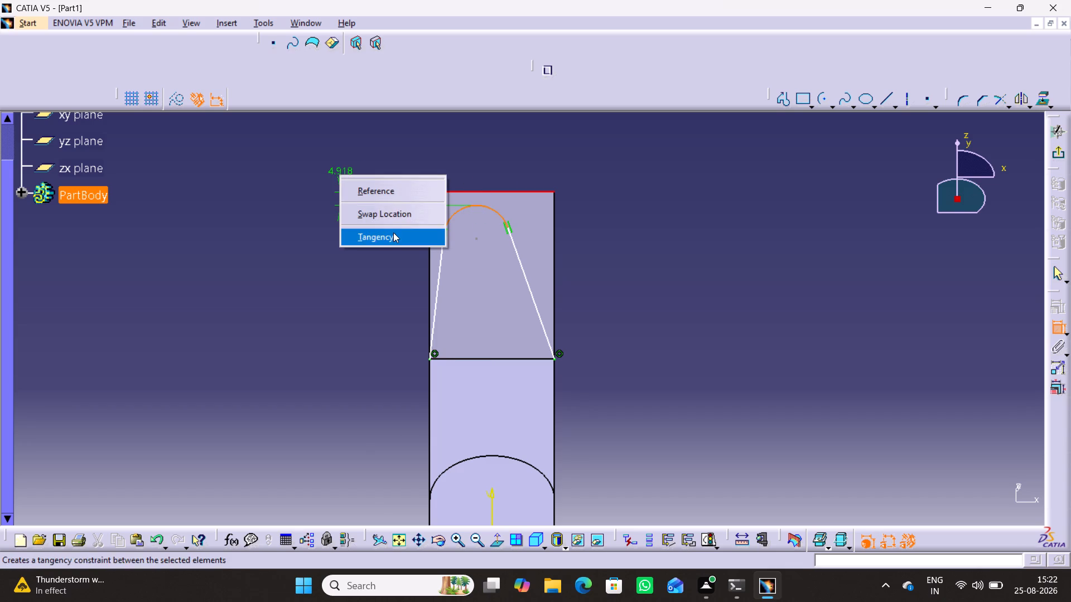
click(393, 232)
click(320, 238)
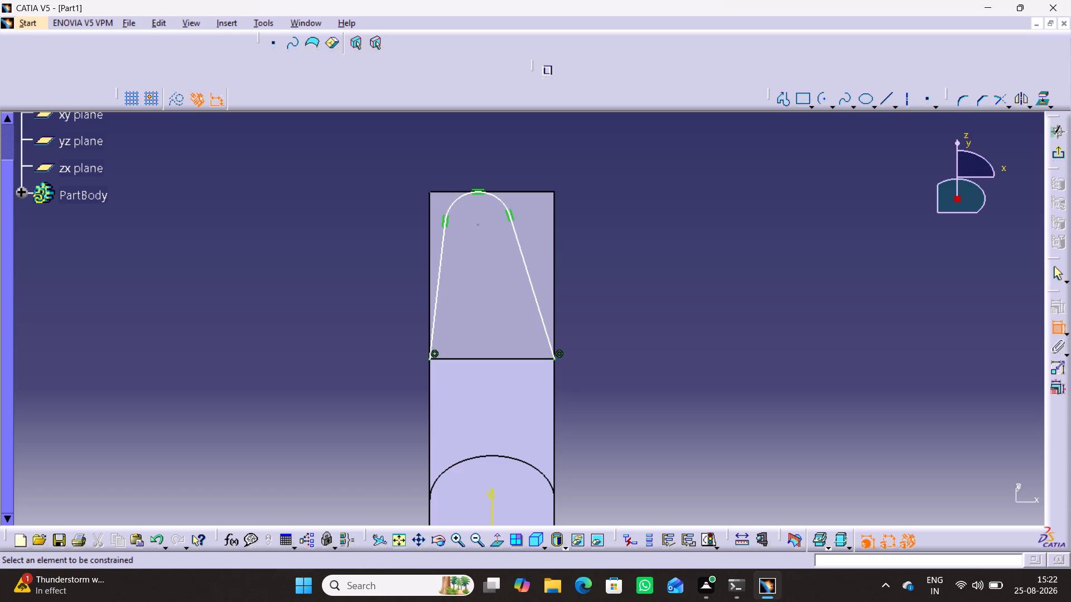
Constrain the profile's two tapered lines symmetric about the sketch's vertical axis.
click(538, 305)
click(436, 305)
right_click(625, 263)
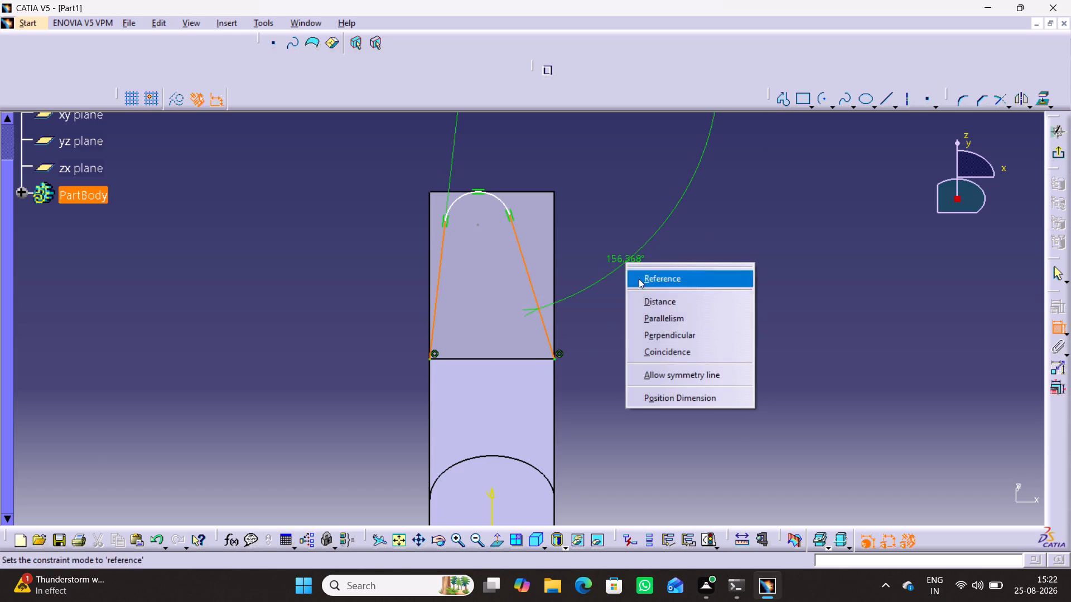
click(654, 375)
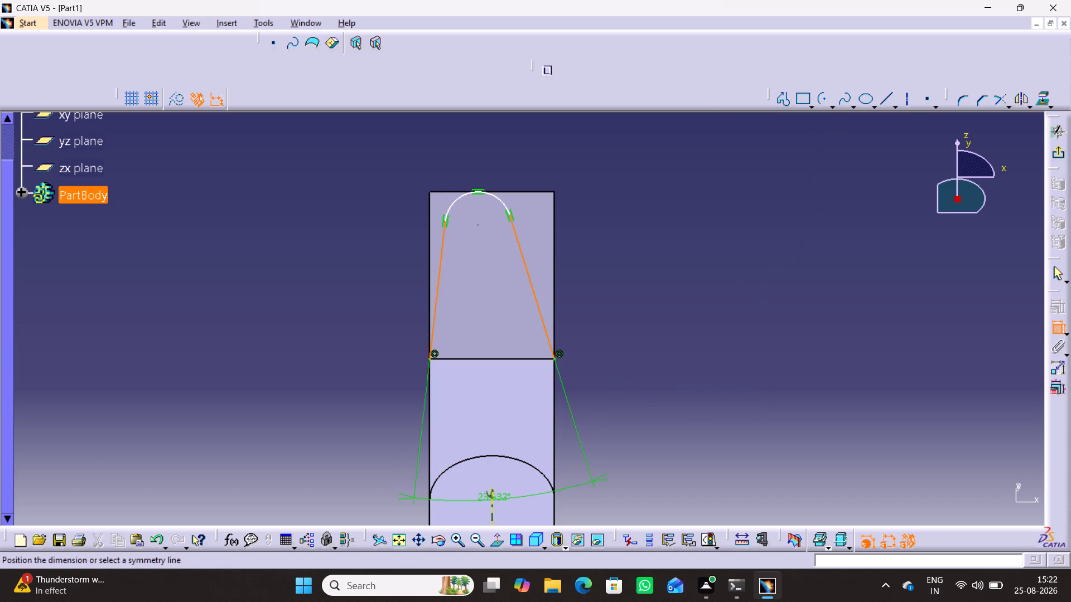
click(492, 498)
click(623, 265)
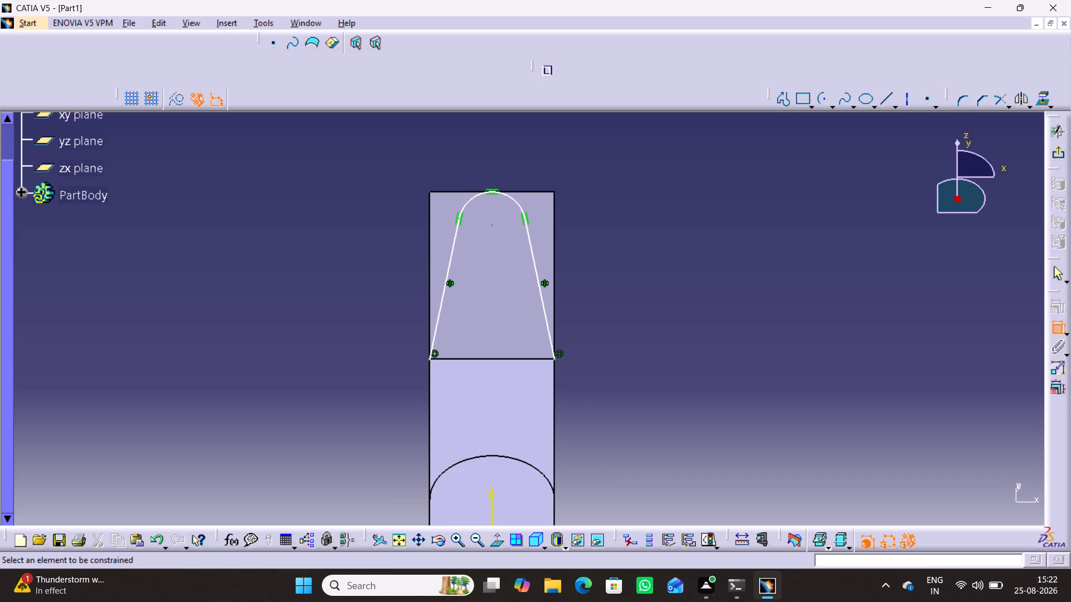
Dimension the radius of the rounded end arc and set it to 15 mm.
click(516, 205)
click(534, 158)
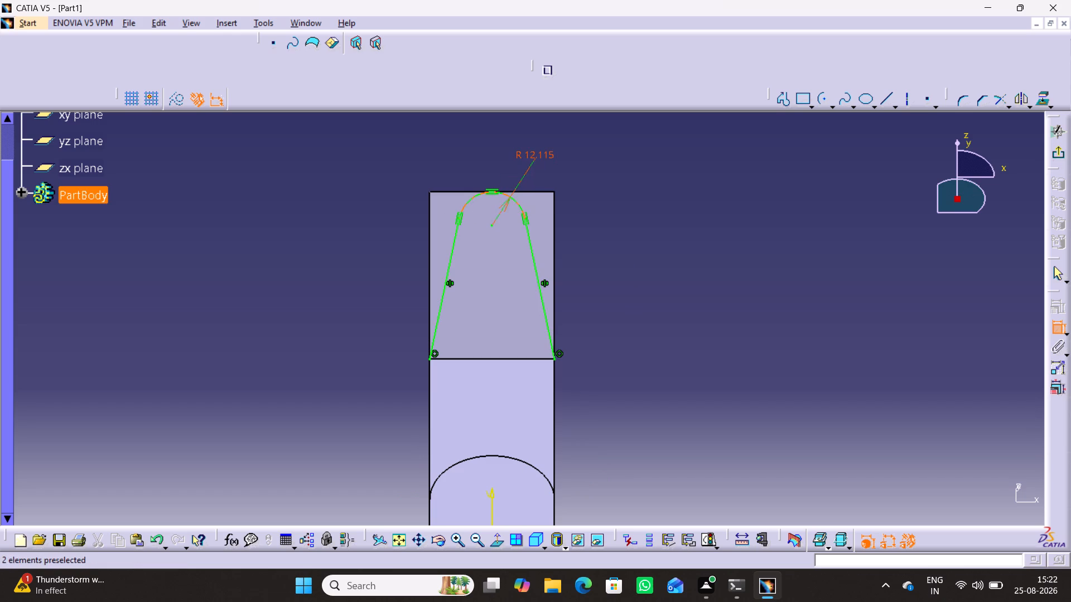
double_click(535, 152)
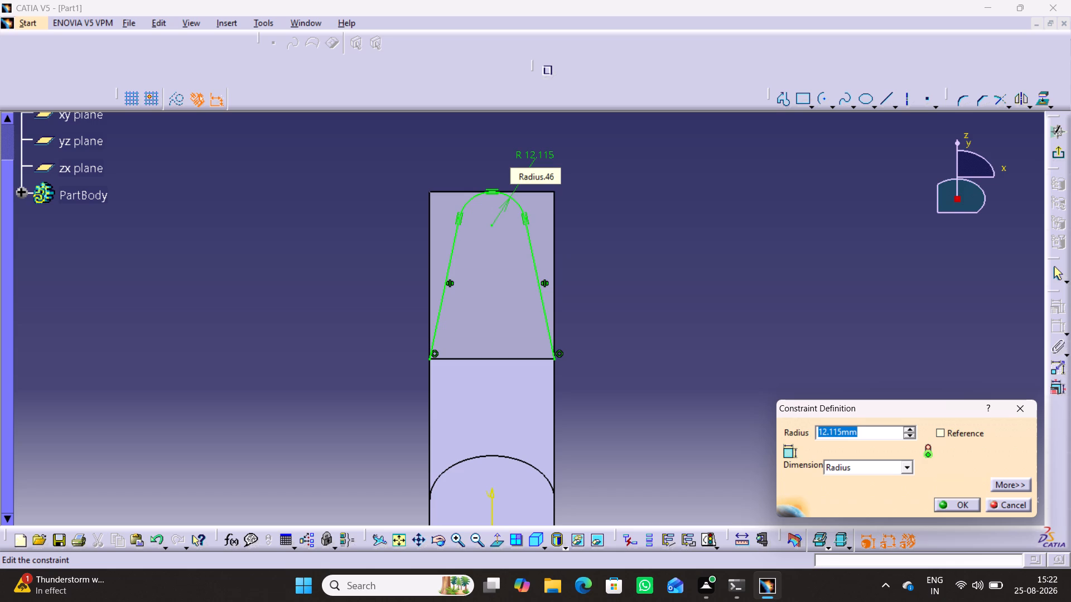
text(15)
key(Return)
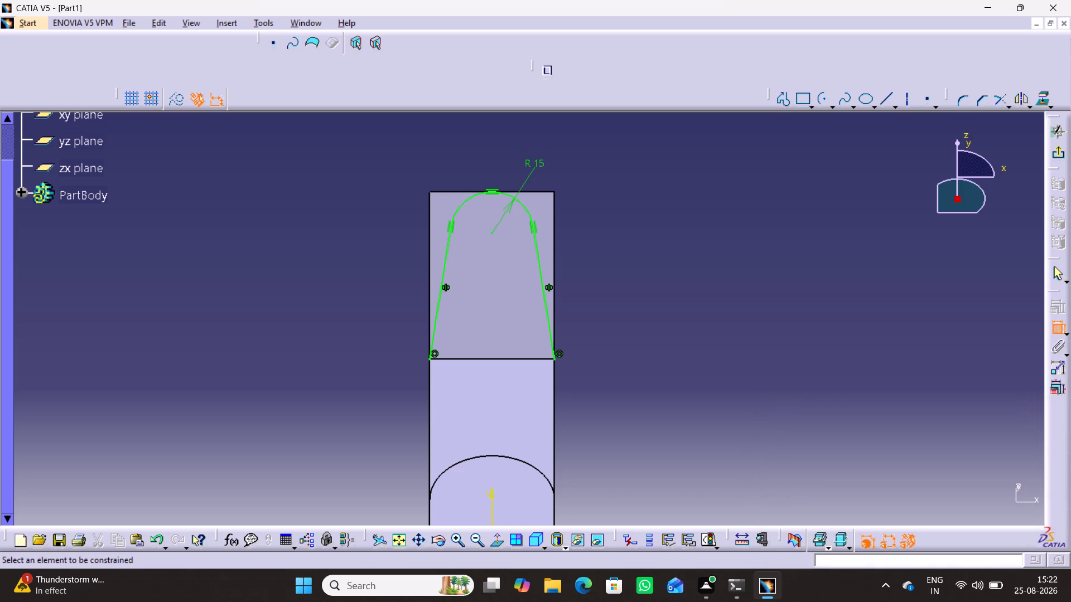
click(682, 237)
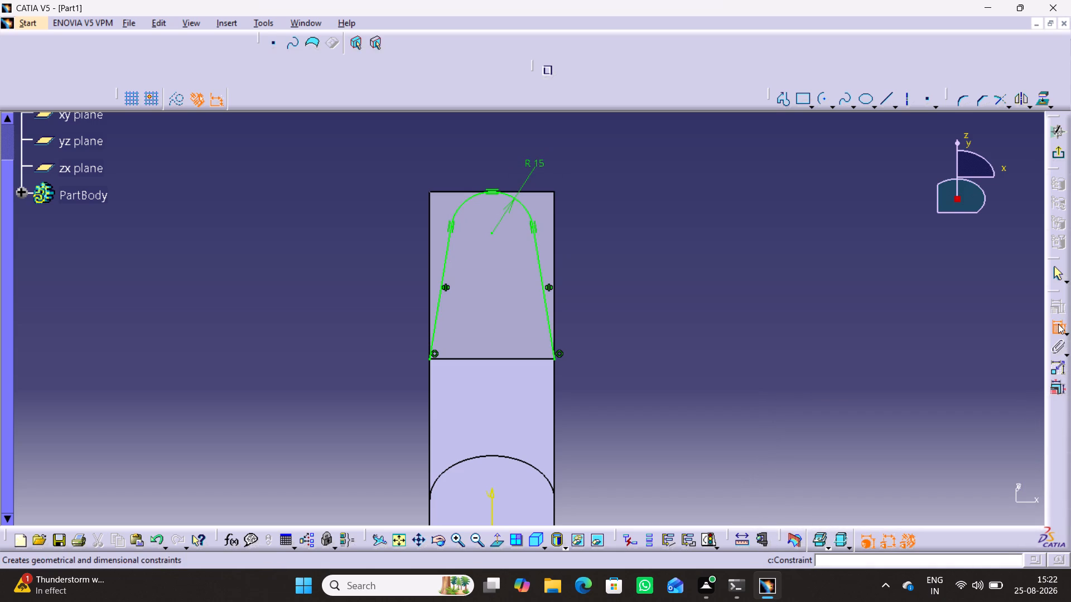
click(1058, 324)
click(898, 275)
Undock the Profile and Operation tool sets so they float over the sketch area.
drag(770, 88, 763, 98)
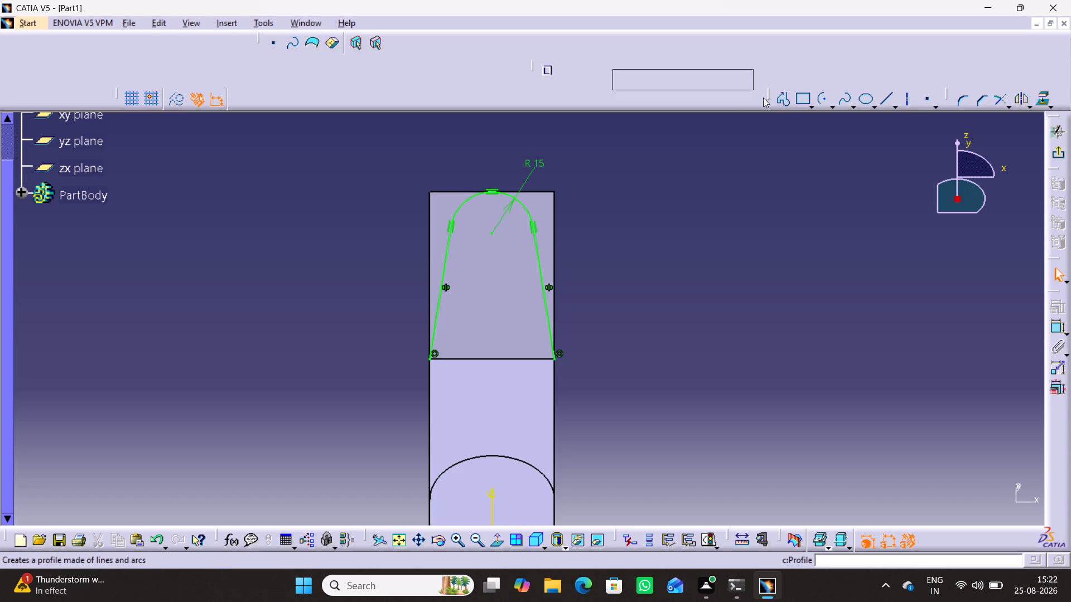
drag(763, 98, 396, 140)
click(688, 176)
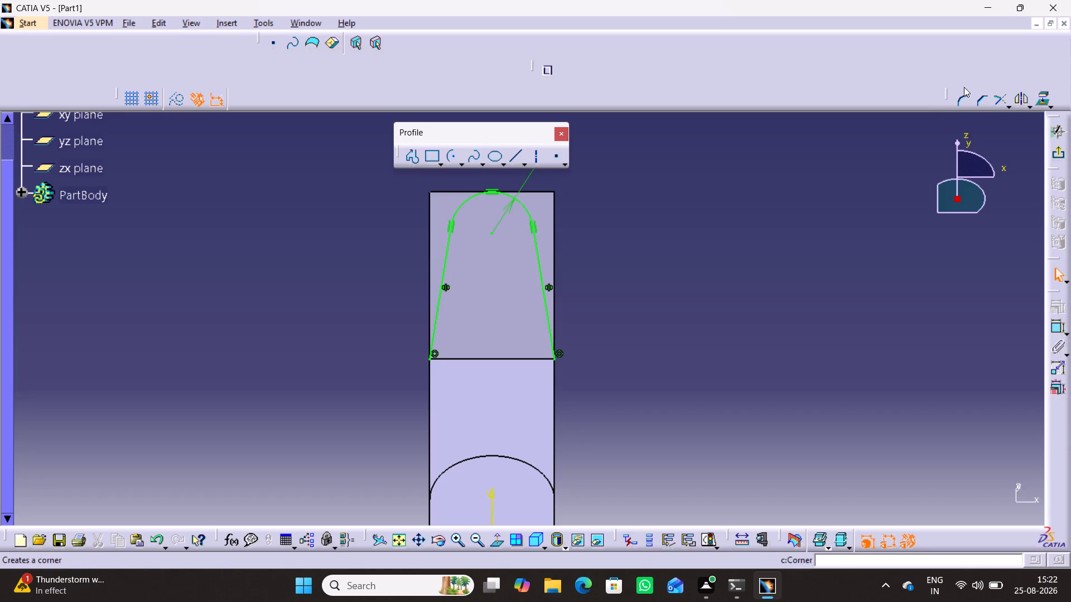
drag(947, 88, 720, 164)
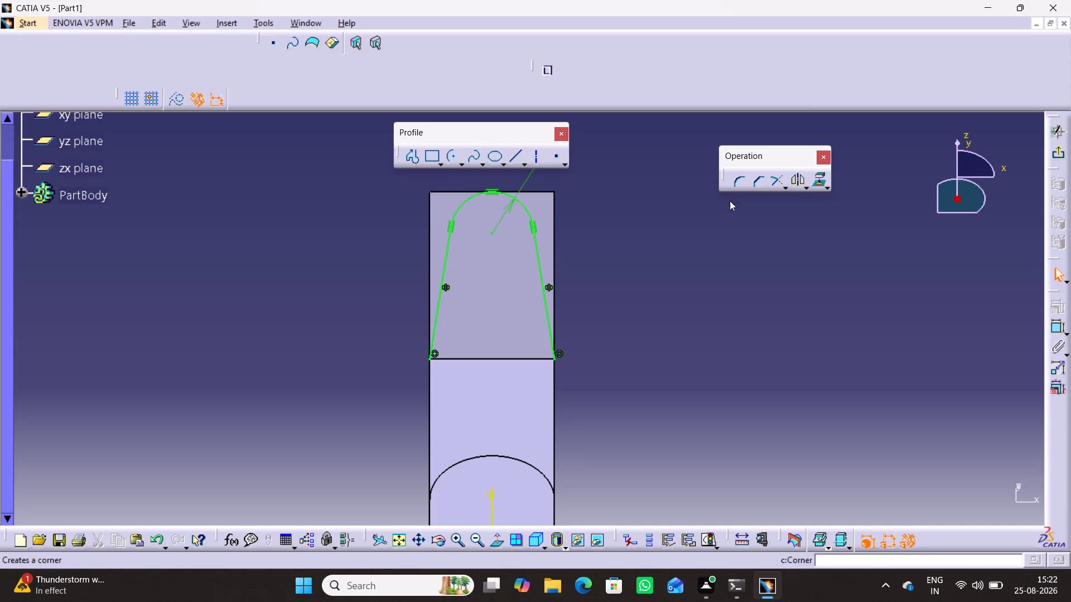
click(712, 225)
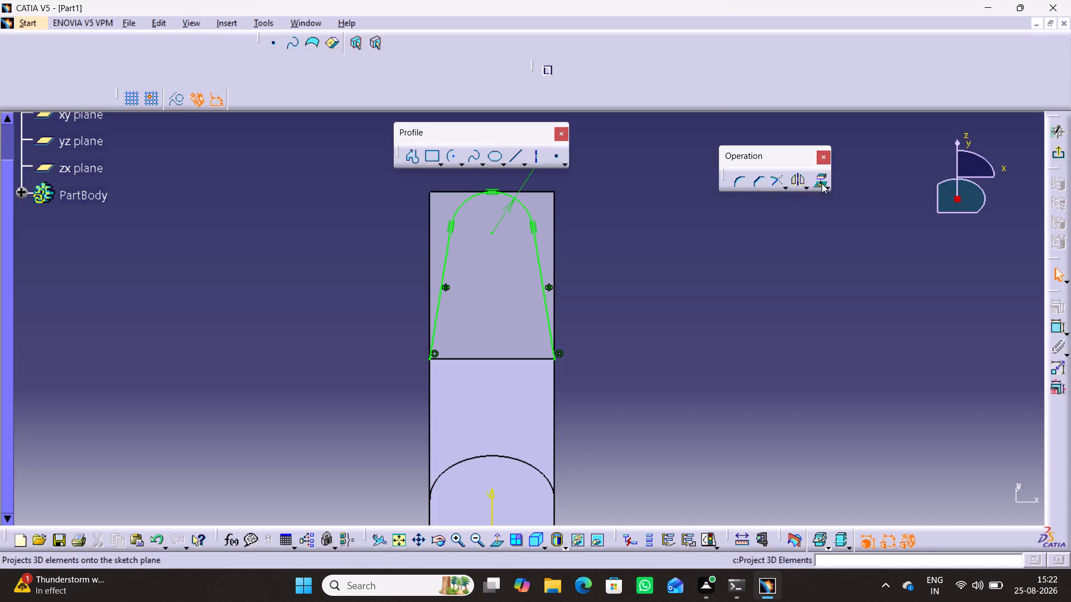
Project the inclined face's two side edges and top edge into the tapered profile sketch, and exit the sketch.
double_click(820, 181)
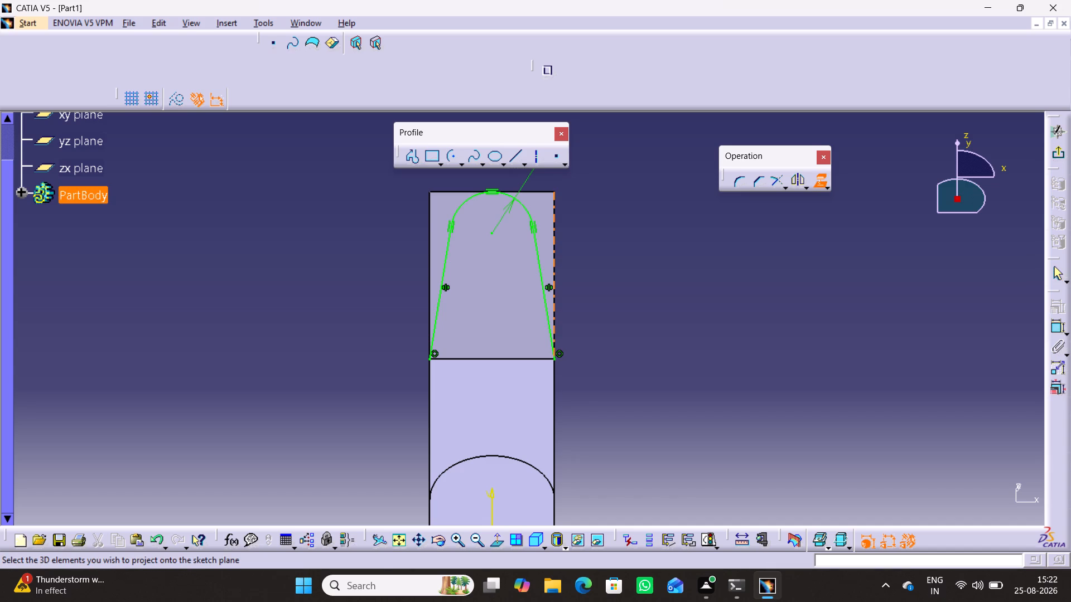
click(554, 227)
click(543, 190)
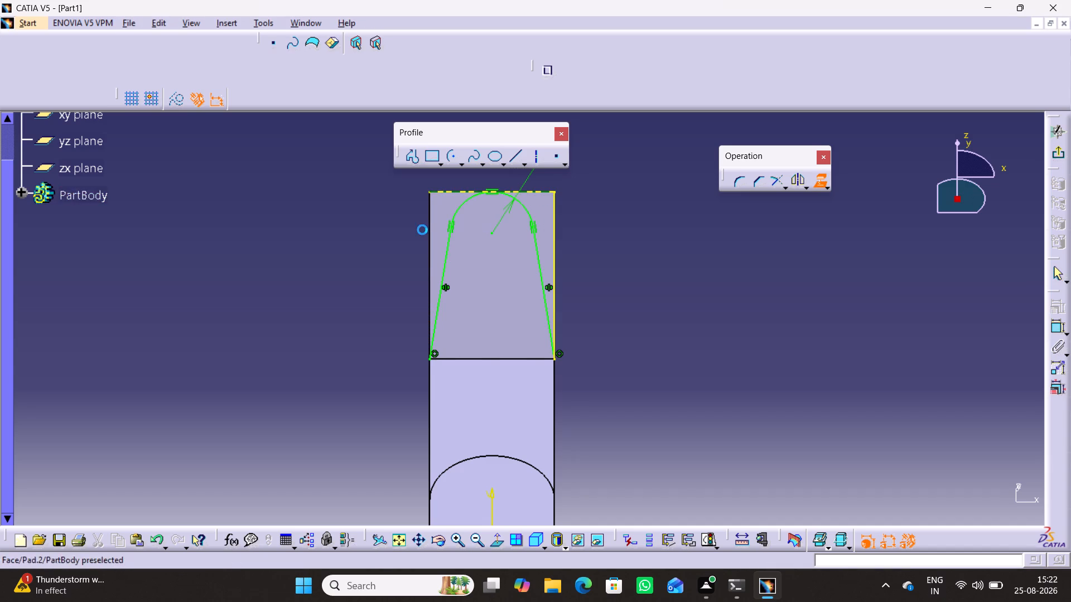
click(428, 217)
click(685, 243)
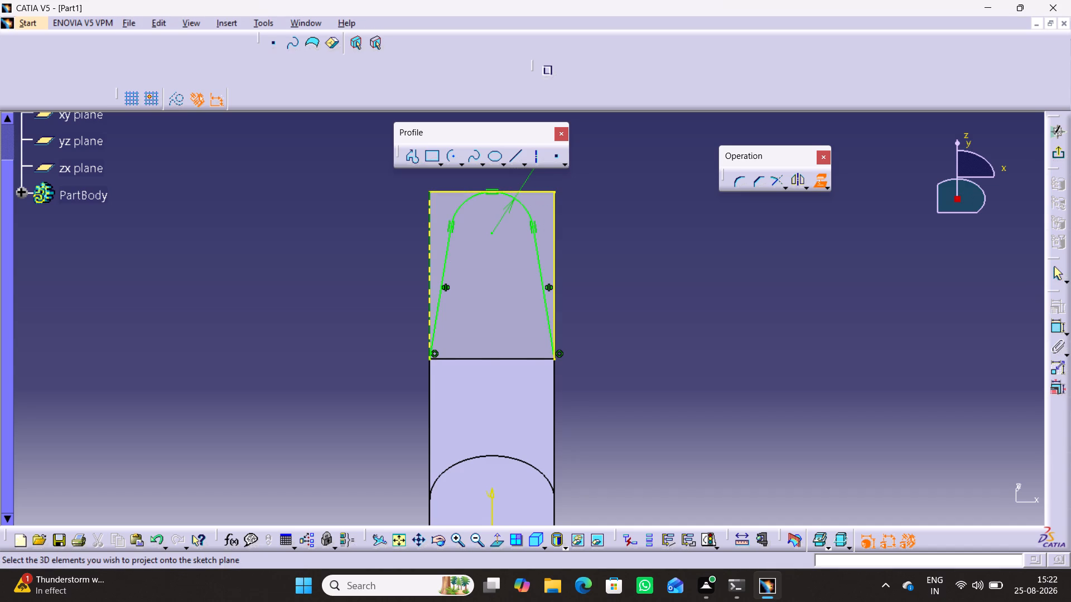
click(822, 181)
click(775, 265)
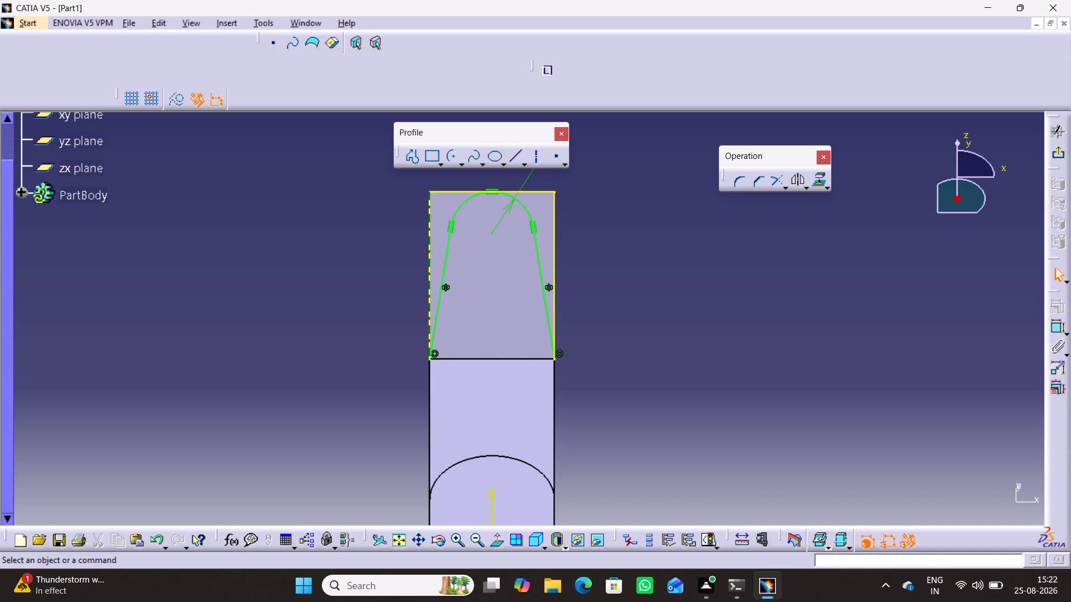
double_click(643, 247)
click(737, 253)
click(1055, 154)
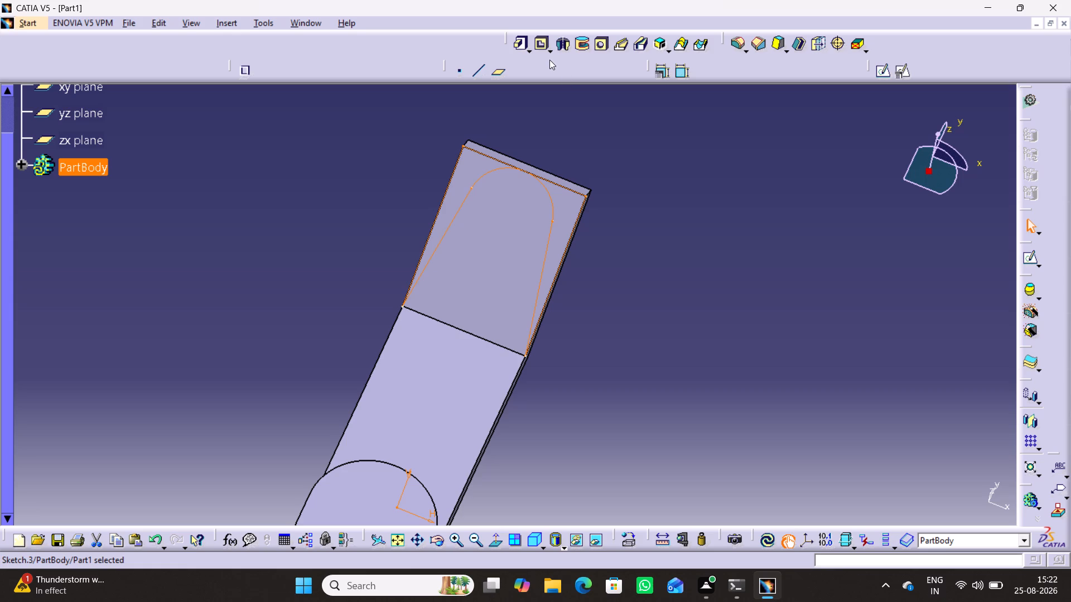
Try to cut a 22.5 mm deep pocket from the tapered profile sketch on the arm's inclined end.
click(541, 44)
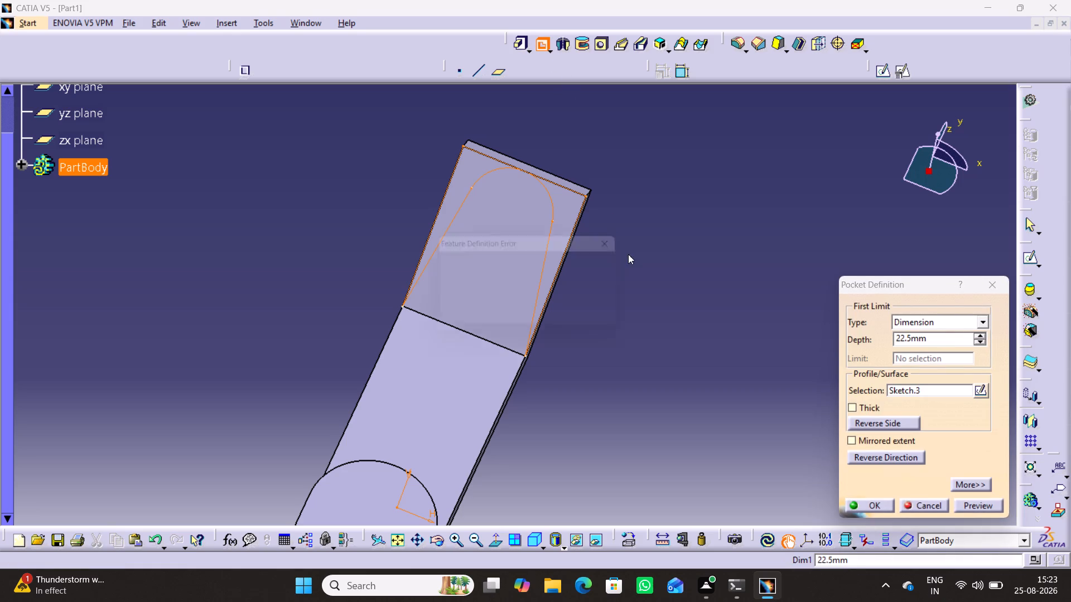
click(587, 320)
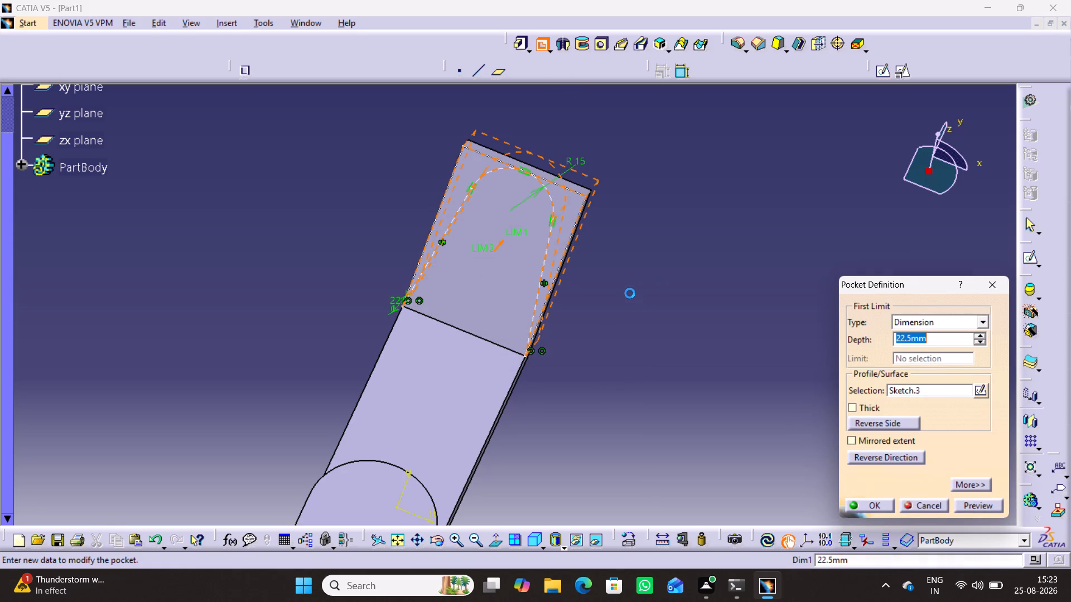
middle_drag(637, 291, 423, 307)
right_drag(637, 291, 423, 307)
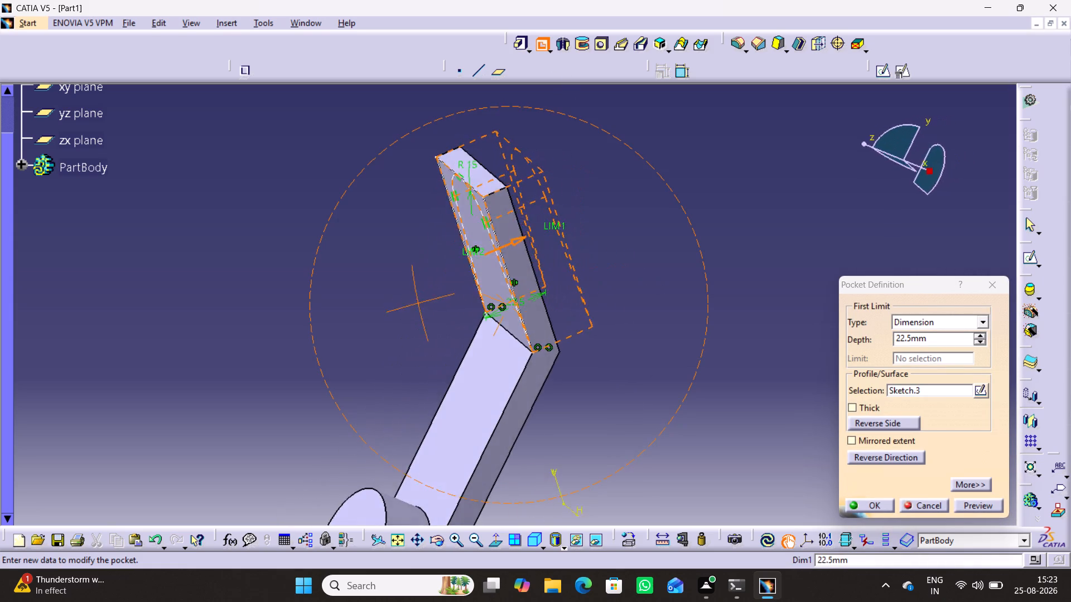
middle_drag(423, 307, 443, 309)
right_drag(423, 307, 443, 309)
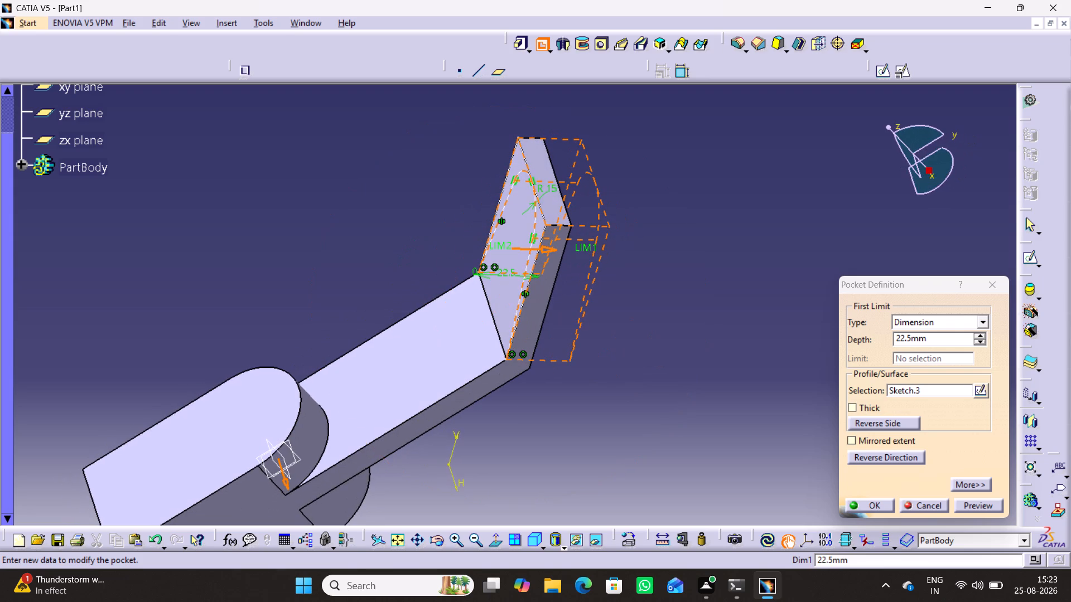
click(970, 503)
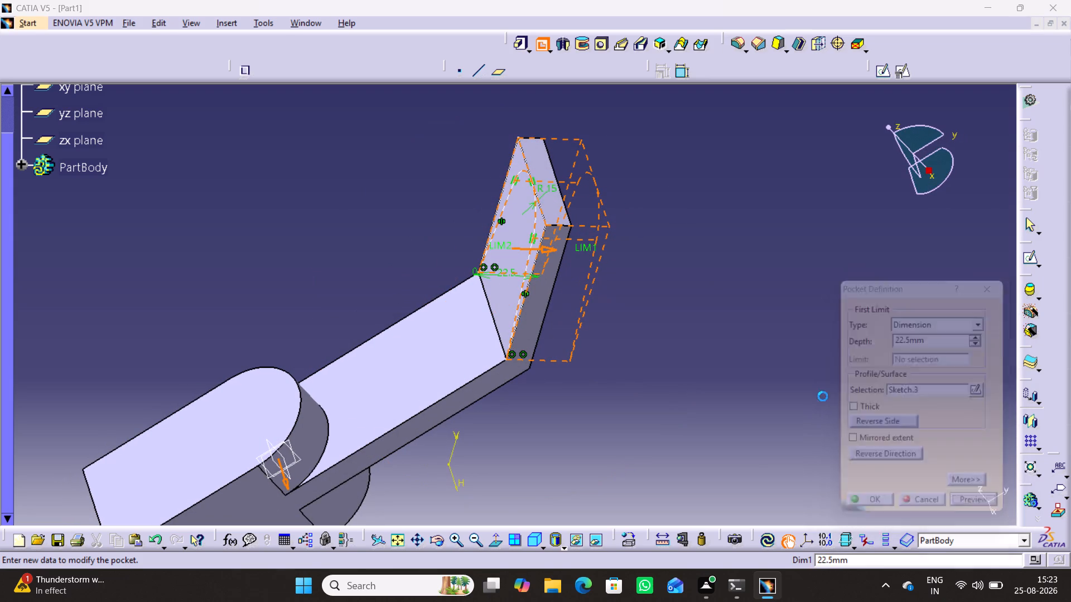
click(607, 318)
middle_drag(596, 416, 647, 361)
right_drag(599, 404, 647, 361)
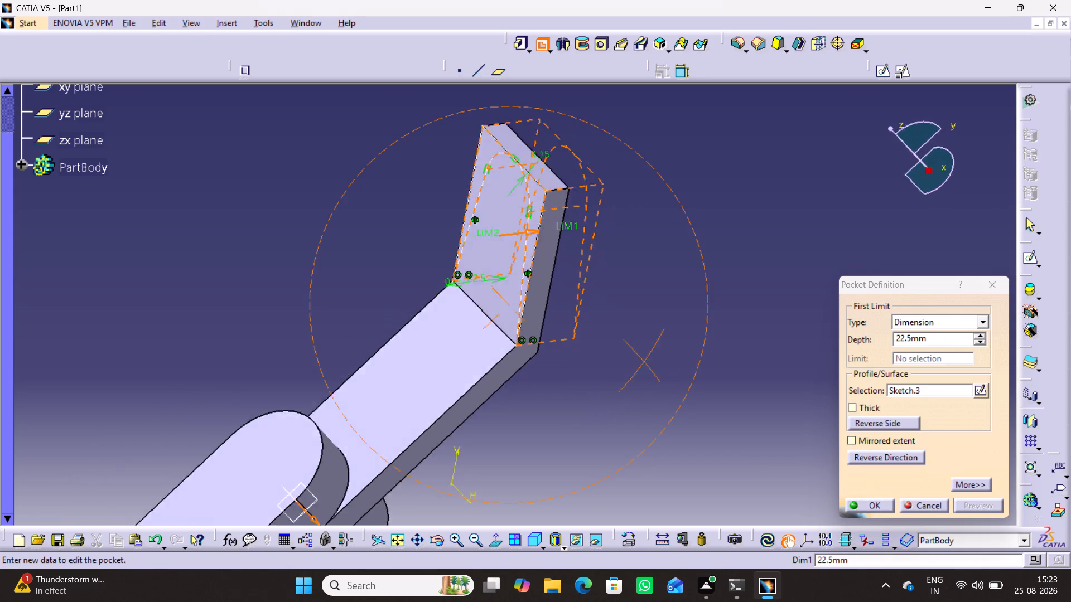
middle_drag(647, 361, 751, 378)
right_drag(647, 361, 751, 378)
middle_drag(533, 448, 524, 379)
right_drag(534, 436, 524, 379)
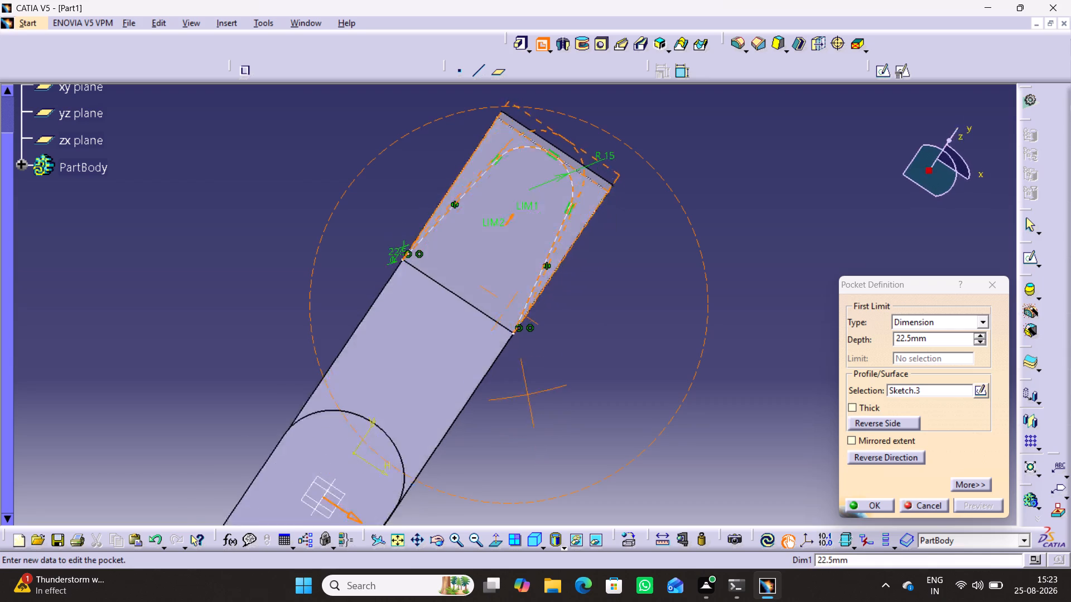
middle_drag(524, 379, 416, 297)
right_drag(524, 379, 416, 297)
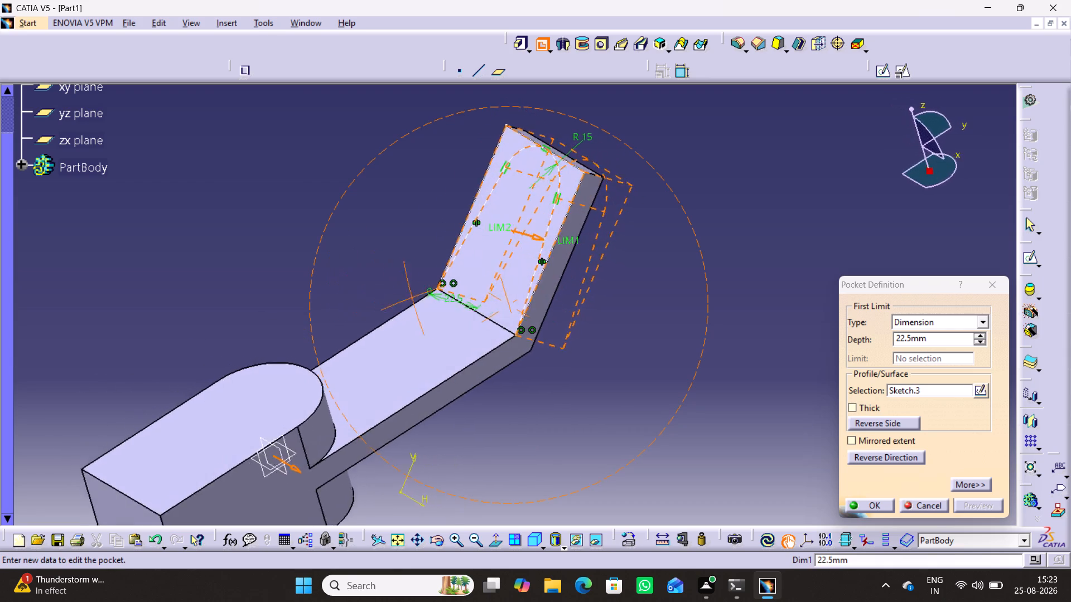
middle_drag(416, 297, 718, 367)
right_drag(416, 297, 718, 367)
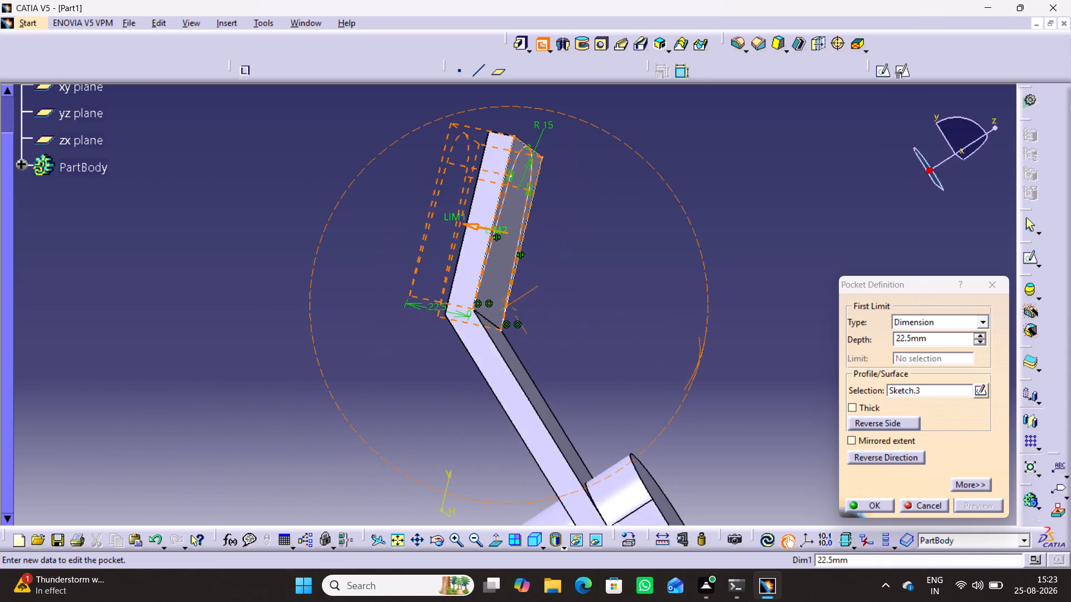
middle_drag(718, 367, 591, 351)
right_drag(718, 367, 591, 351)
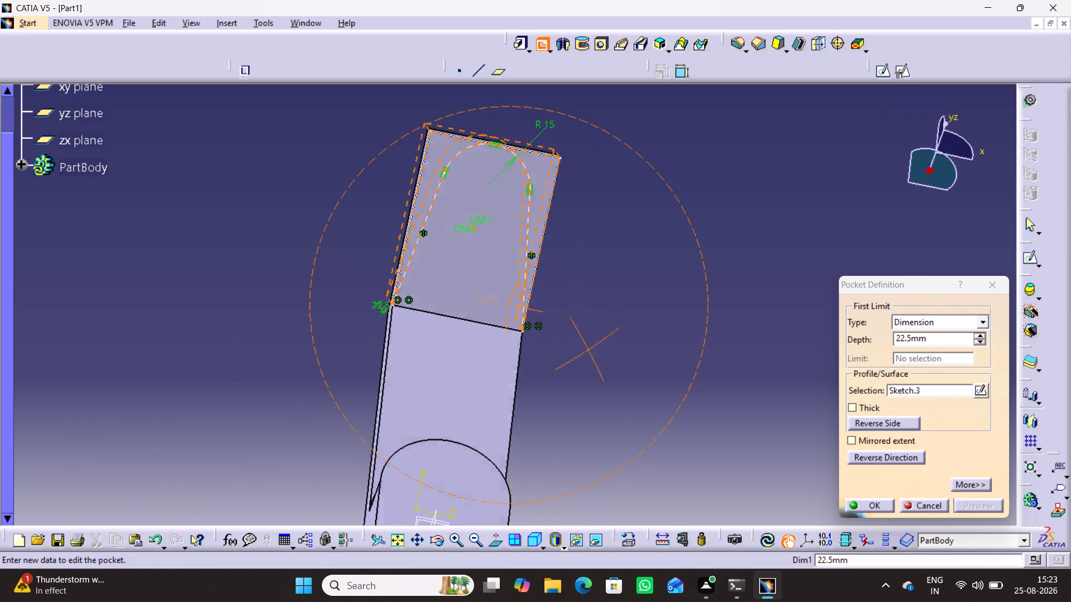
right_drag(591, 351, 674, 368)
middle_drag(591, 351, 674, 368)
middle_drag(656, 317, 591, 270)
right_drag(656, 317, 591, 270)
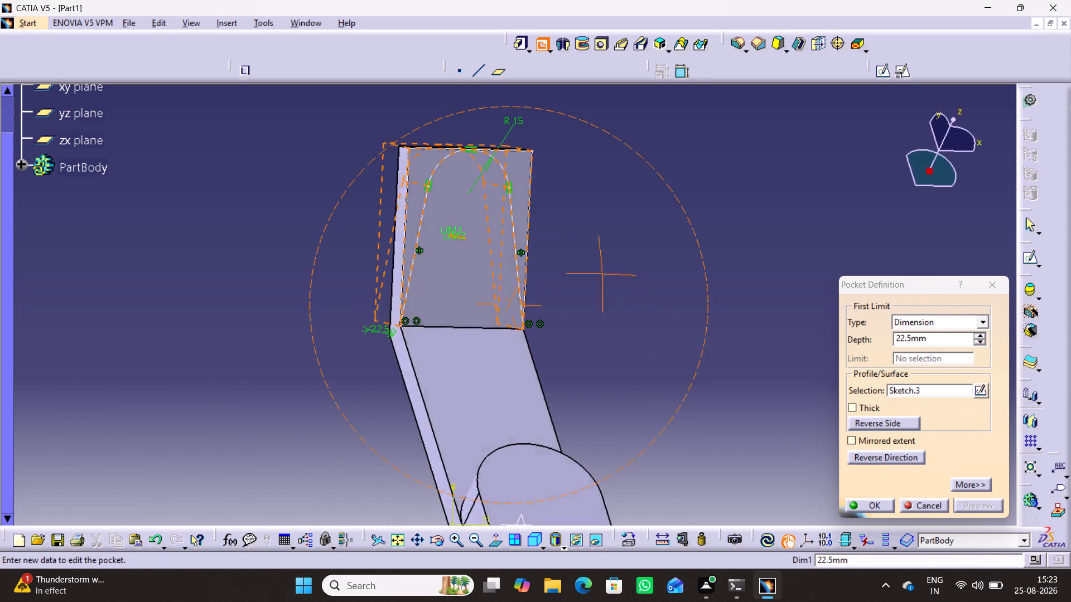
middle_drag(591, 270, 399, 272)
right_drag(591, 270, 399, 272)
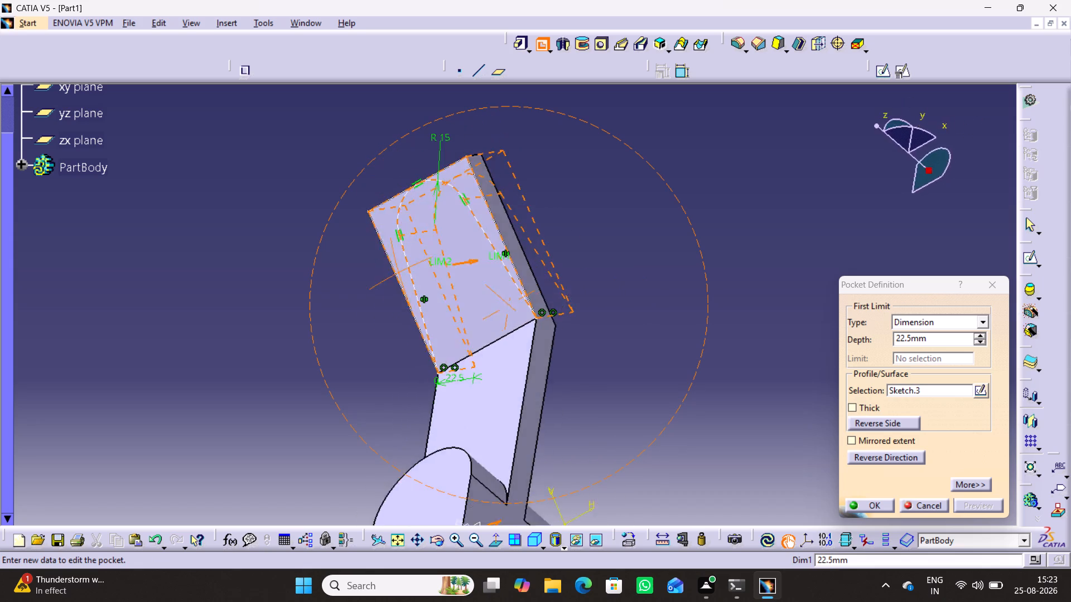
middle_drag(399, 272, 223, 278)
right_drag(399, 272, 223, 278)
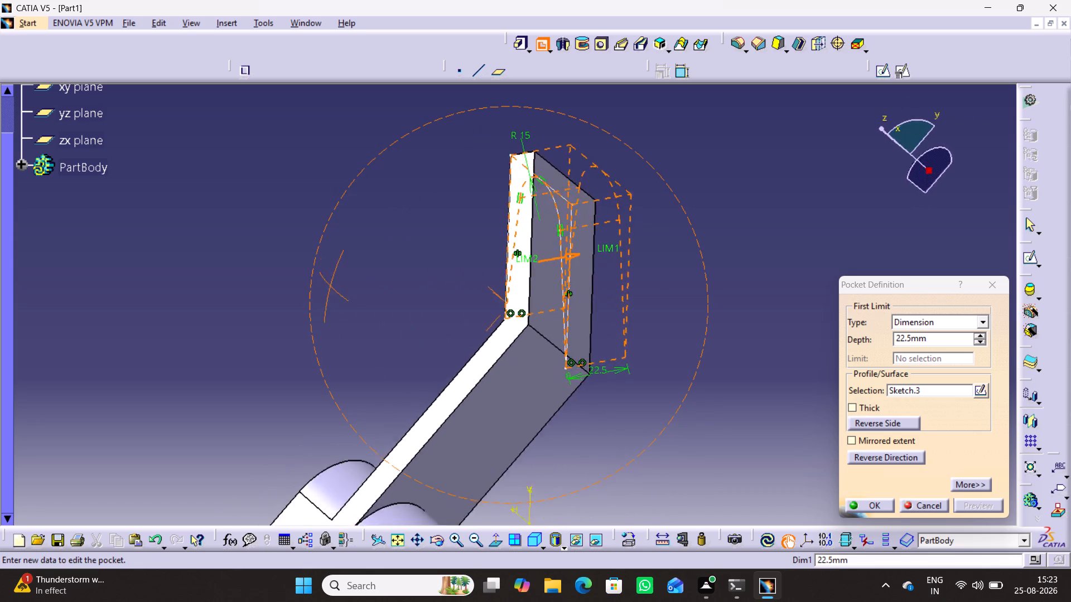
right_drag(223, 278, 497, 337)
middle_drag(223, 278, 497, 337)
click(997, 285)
Reopen the bent arm's side profile sketch (Sketch.2) for editing.
middle_drag(690, 383, 457, 378)
right_drag(684, 371, 457, 378)
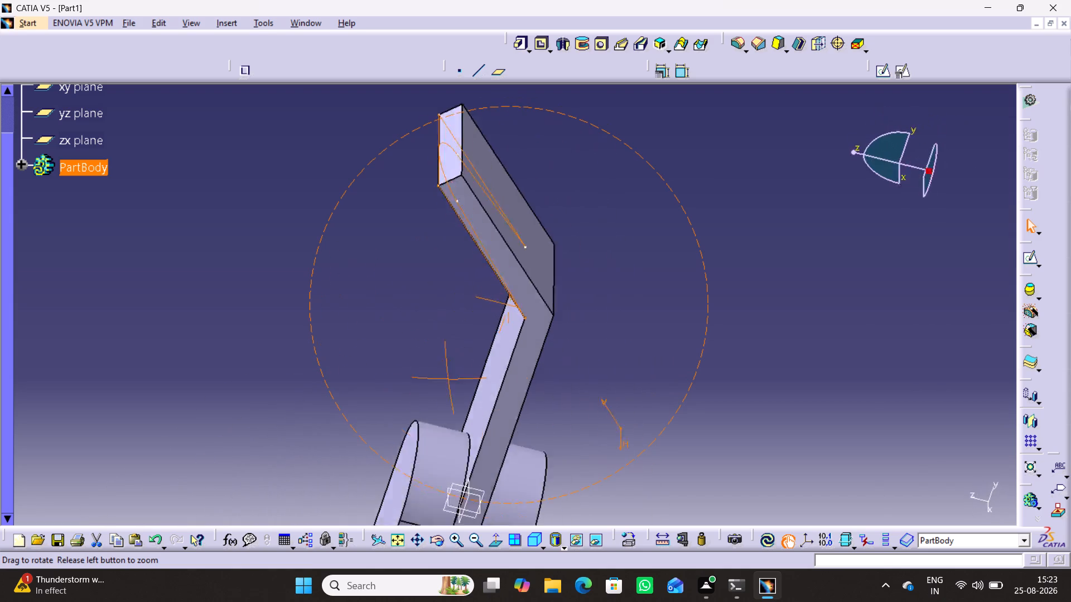
right_drag(457, 378, 544, 383)
middle_drag(457, 378, 544, 383)
middle_drag(378, 412, 307, 291)
right_drag(335, 310, 307, 291)
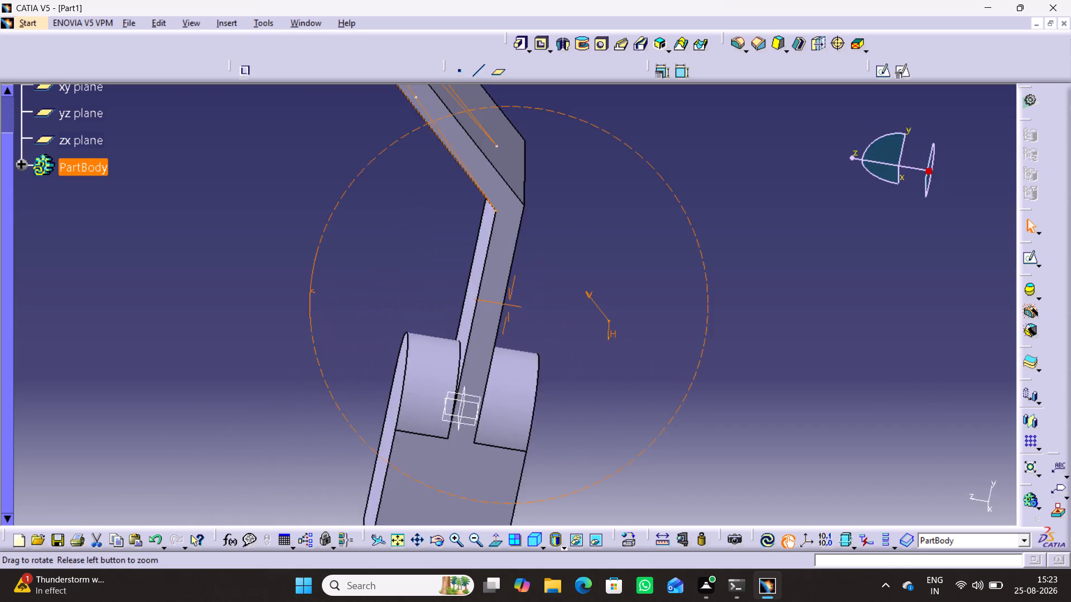
right_drag(307, 291, 300, 292)
middle_drag(307, 291, 300, 293)
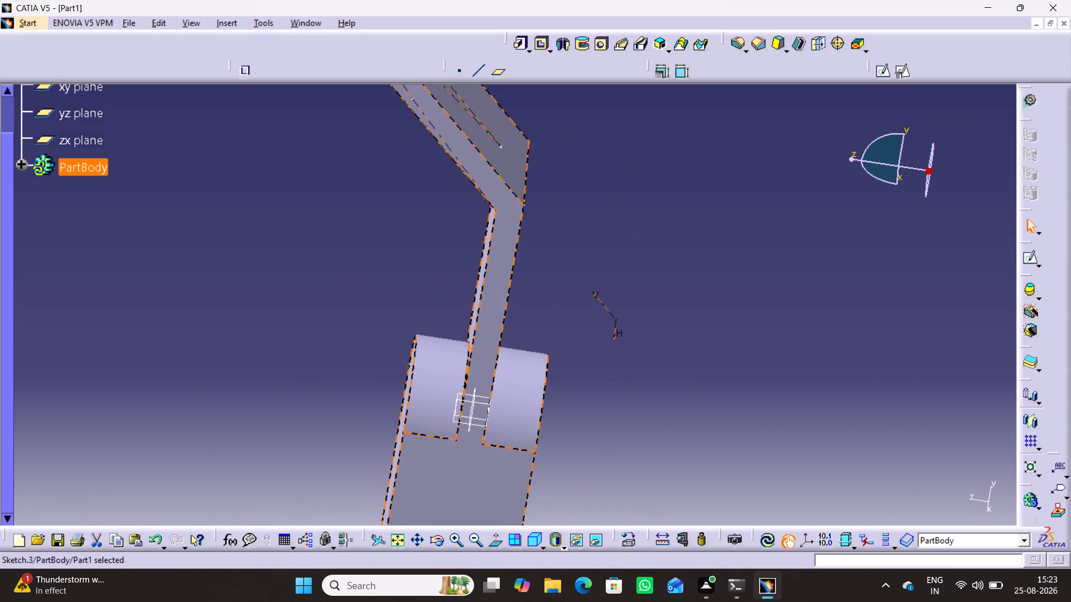
middle_drag(341, 237, 438, 399)
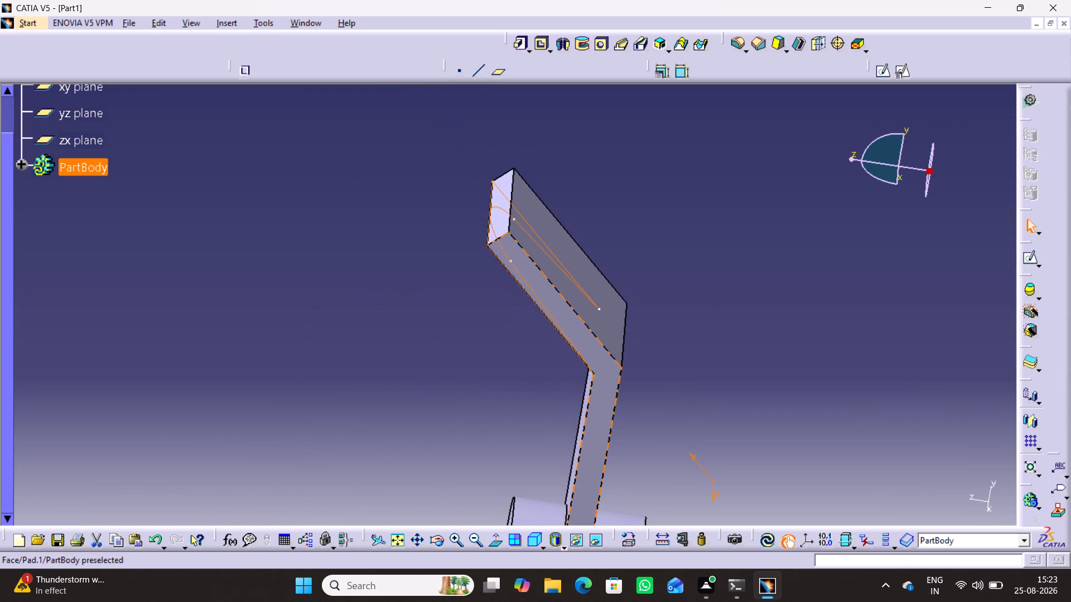
click(20, 164)
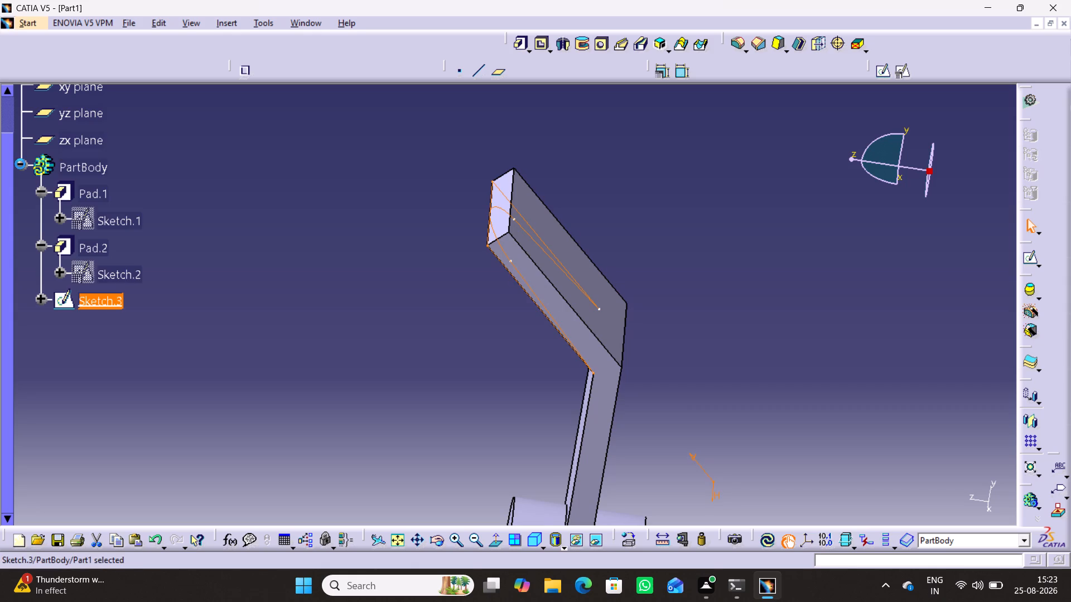
click(122, 271)
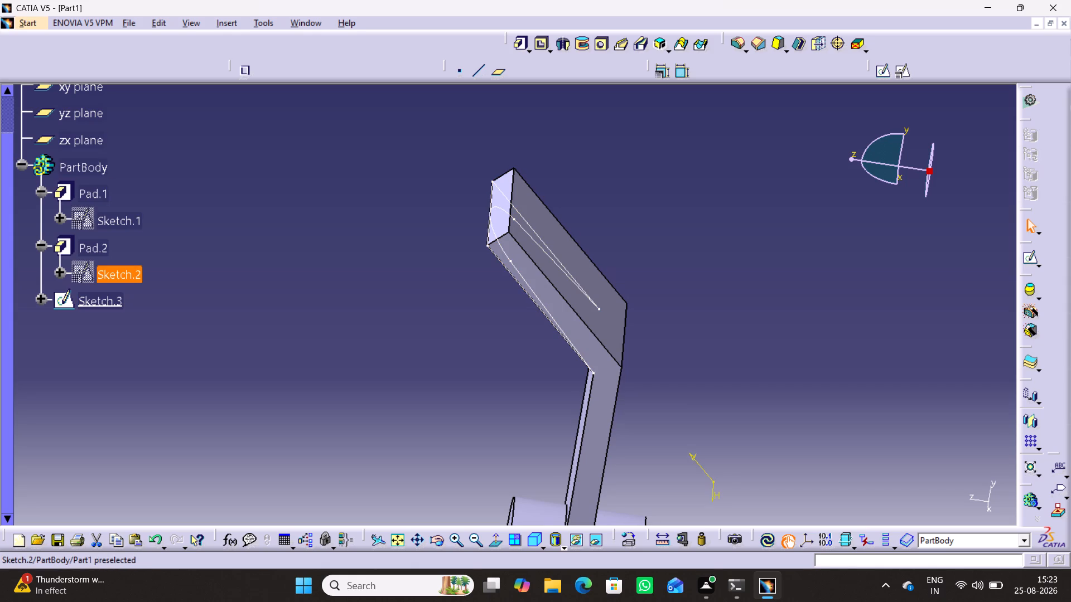
double_click(126, 272)
middle_drag(591, 416, 605, 393)
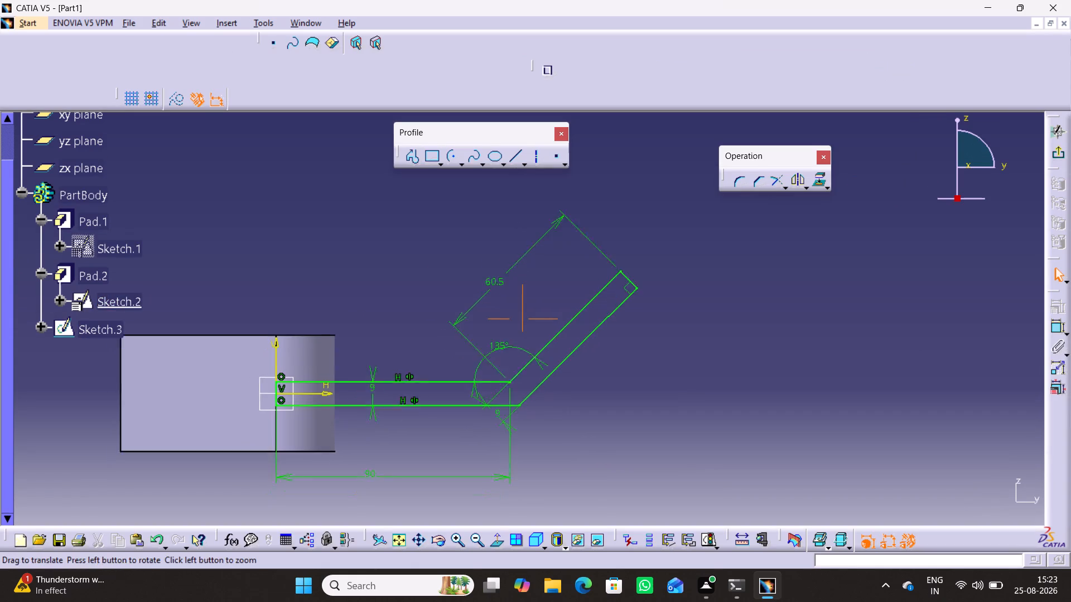
middle_drag(605, 393, 620, 370)
Dock the floating Operation and Profile tool sets back above the sketch area.
drag(729, 156, 687, 104)
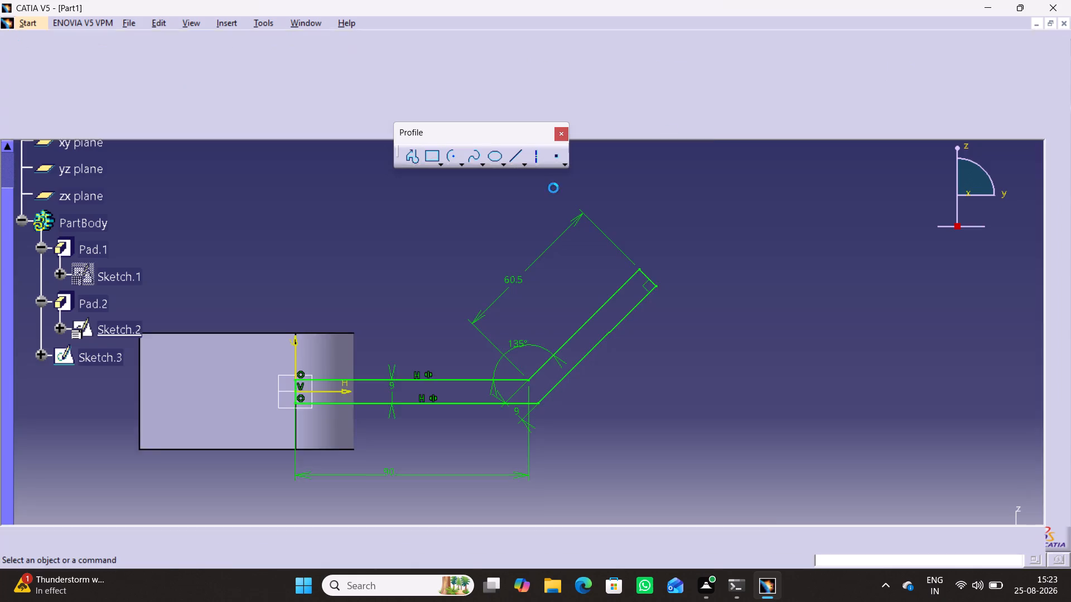
drag(471, 137, 472, 101)
click(534, 194)
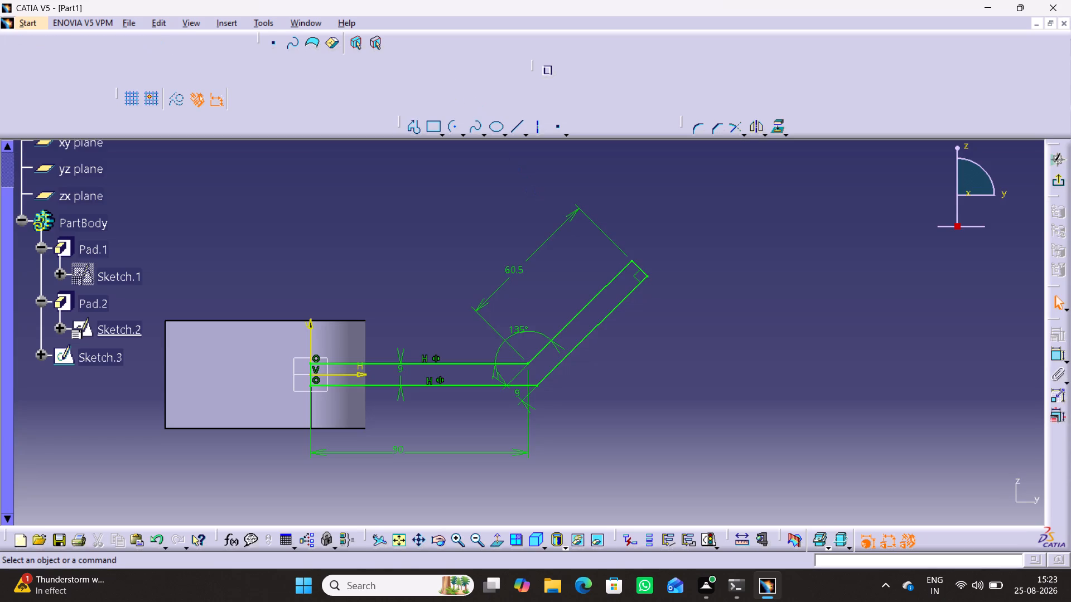
Set the length of the arm's inclined segment to 62 mm, exit the sketch and update the part.
middle_drag(653, 378, 655, 353)
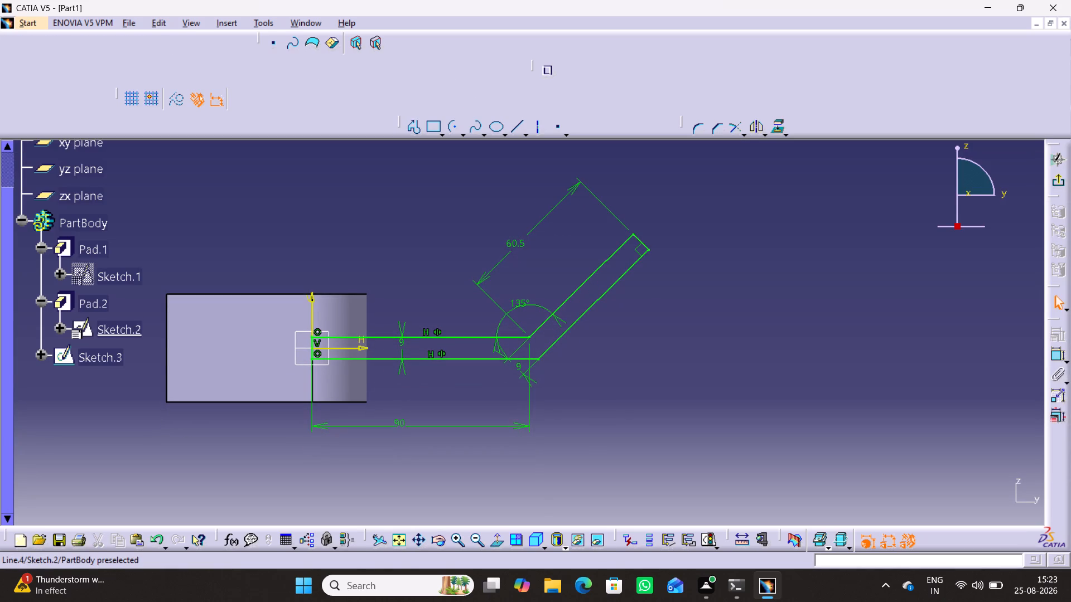
double_click(515, 245)
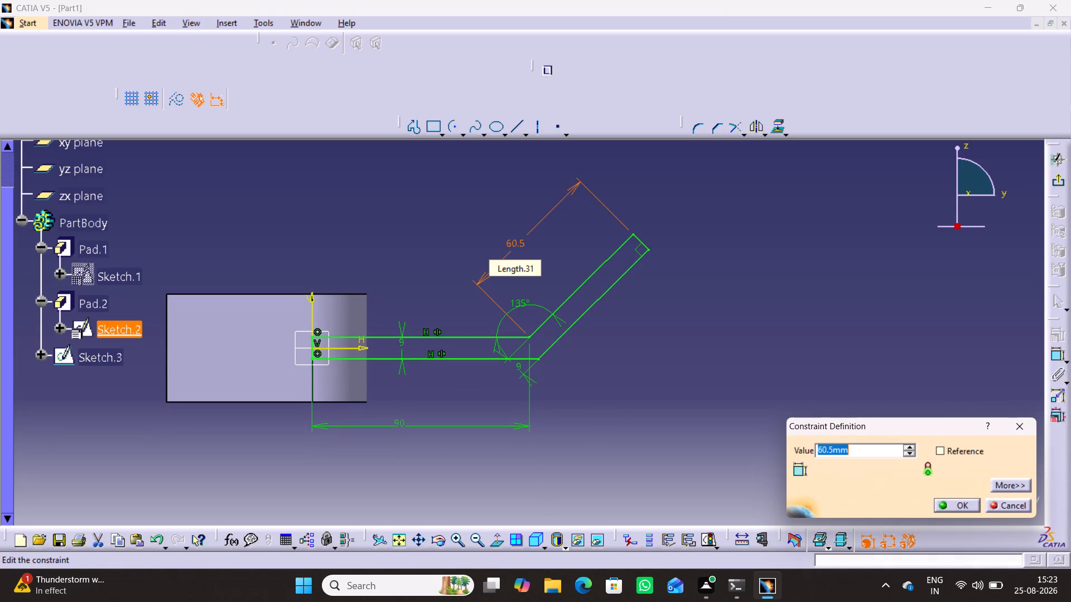
text(62)
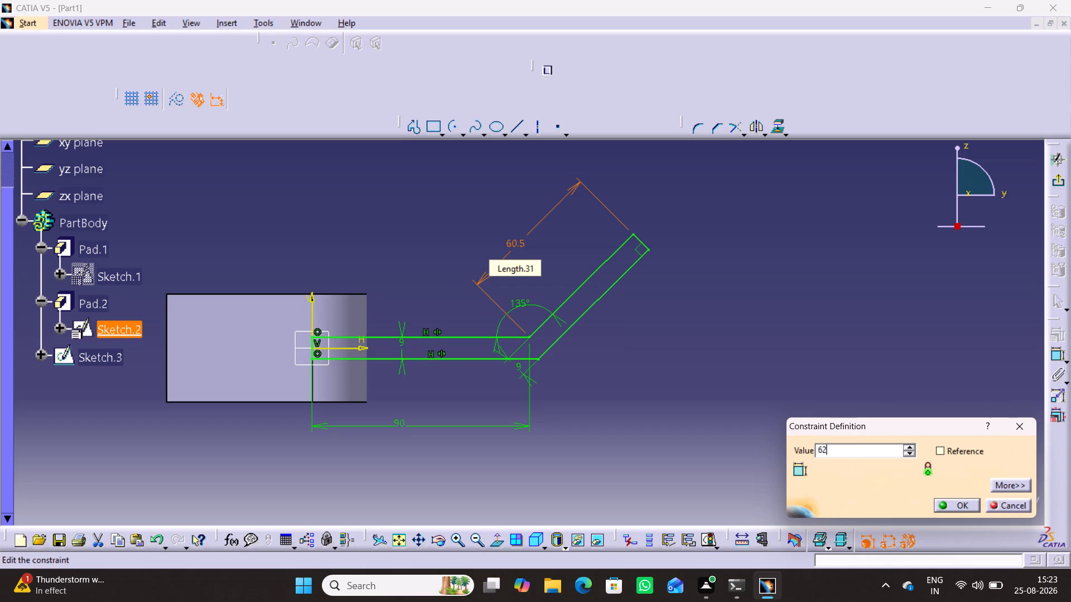
key(Return)
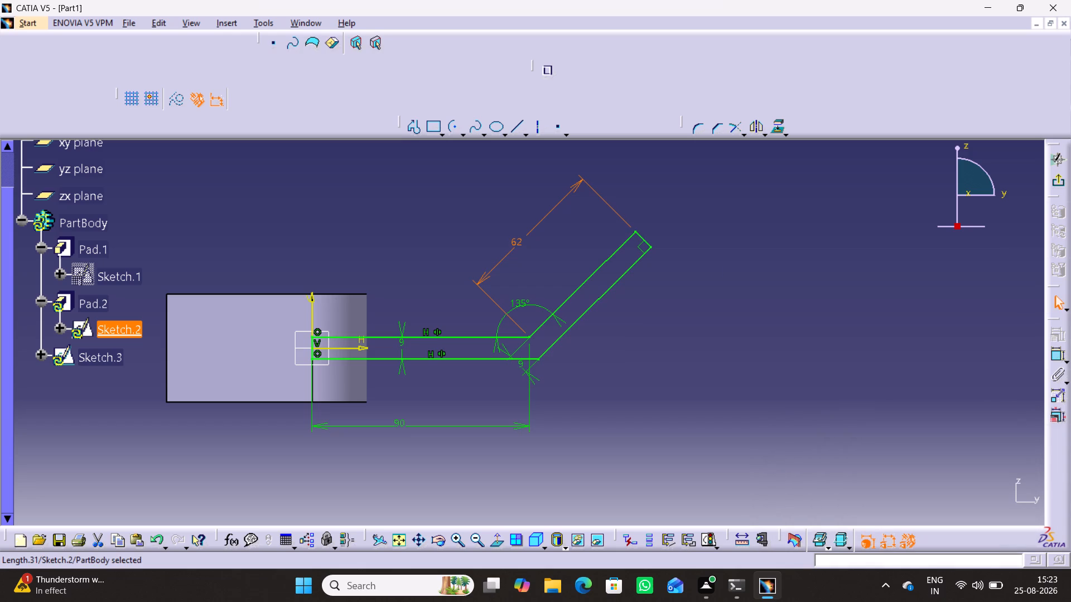
click(715, 269)
click(1059, 178)
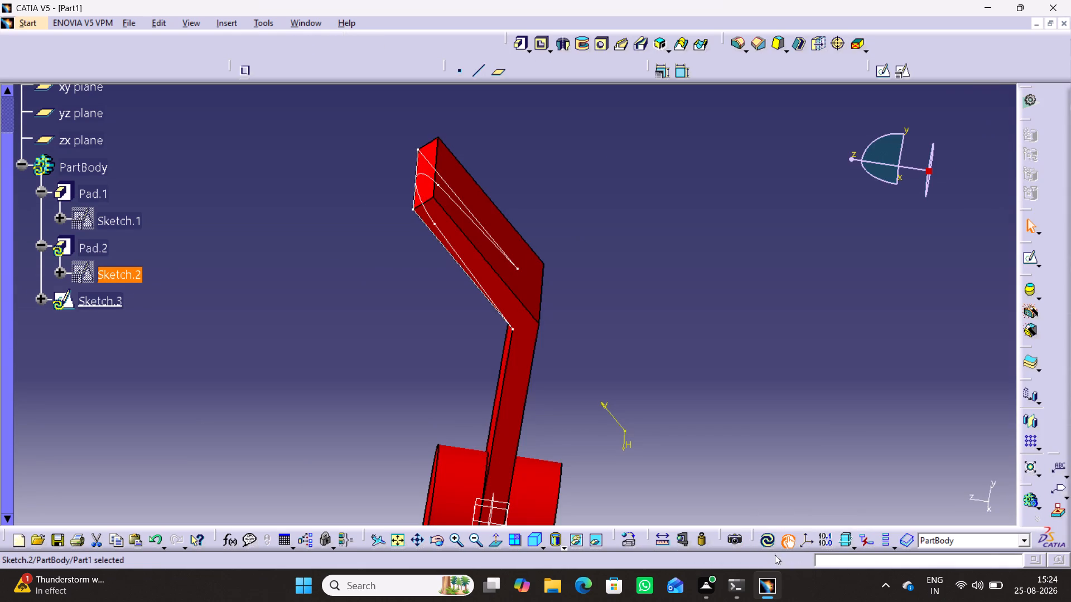
click(765, 540)
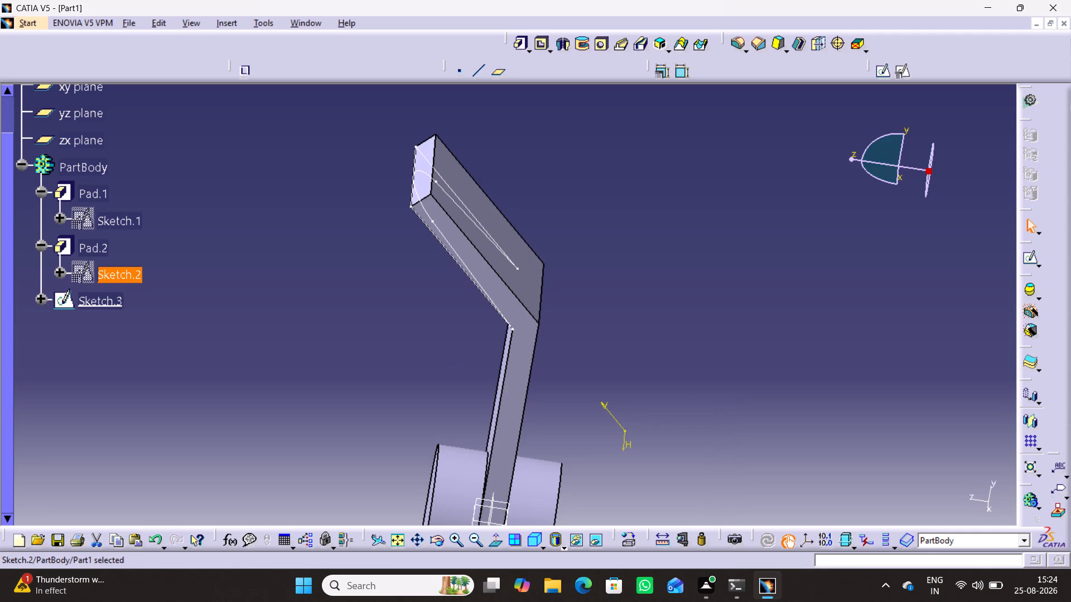
Reopen the tapered profile sketch (Sketch.3) on the arm's inclined end for editing.
middle_drag(448, 366, 706, 254)
right_drag(448, 366, 706, 254)
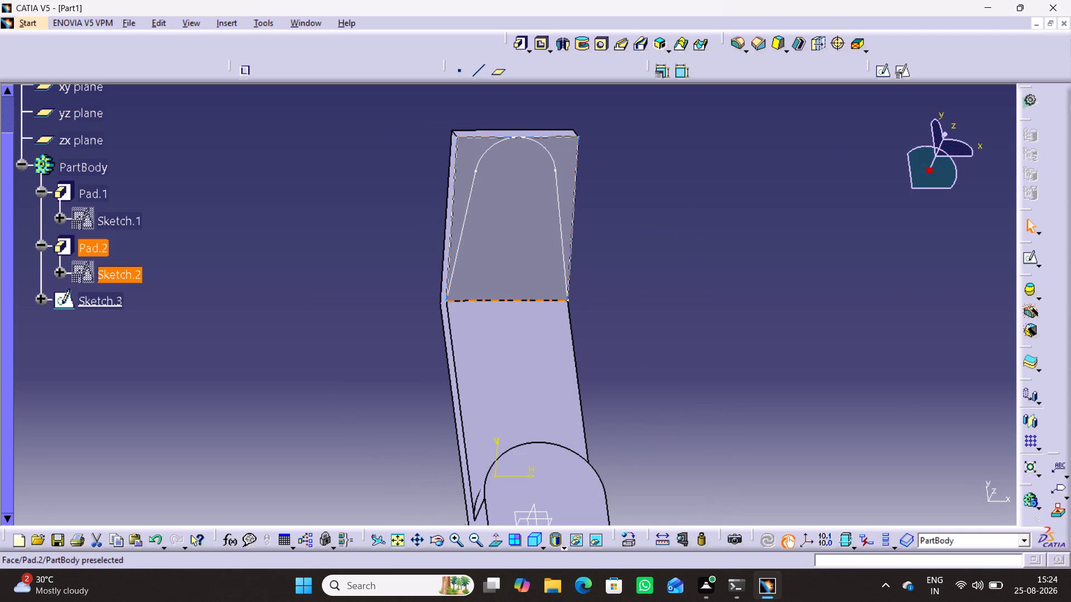
double_click(555, 182)
double_click(556, 181)
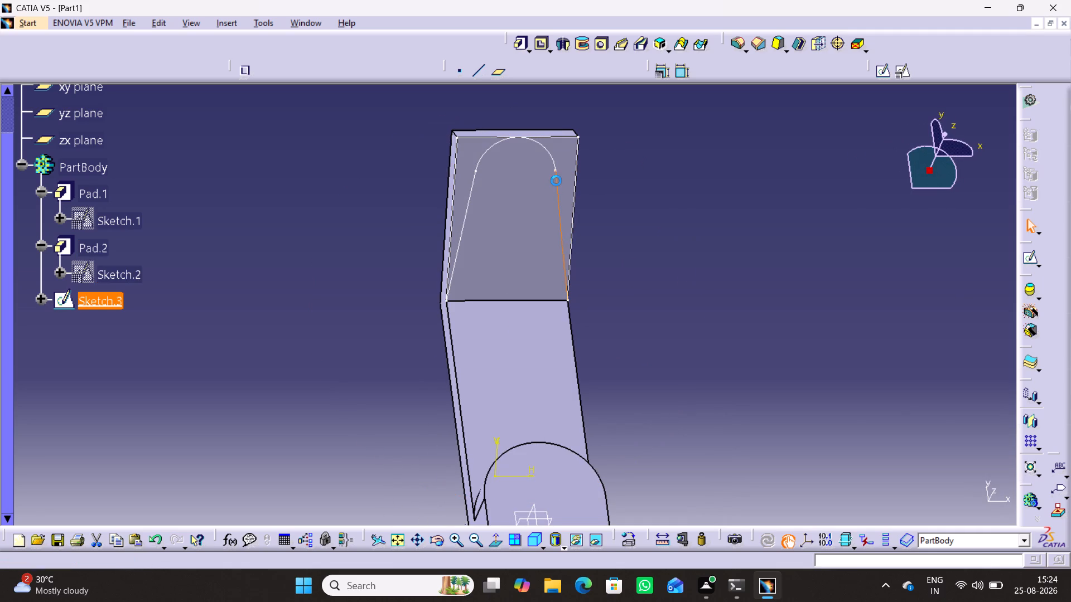
middle_drag(630, 287, 614, 338)
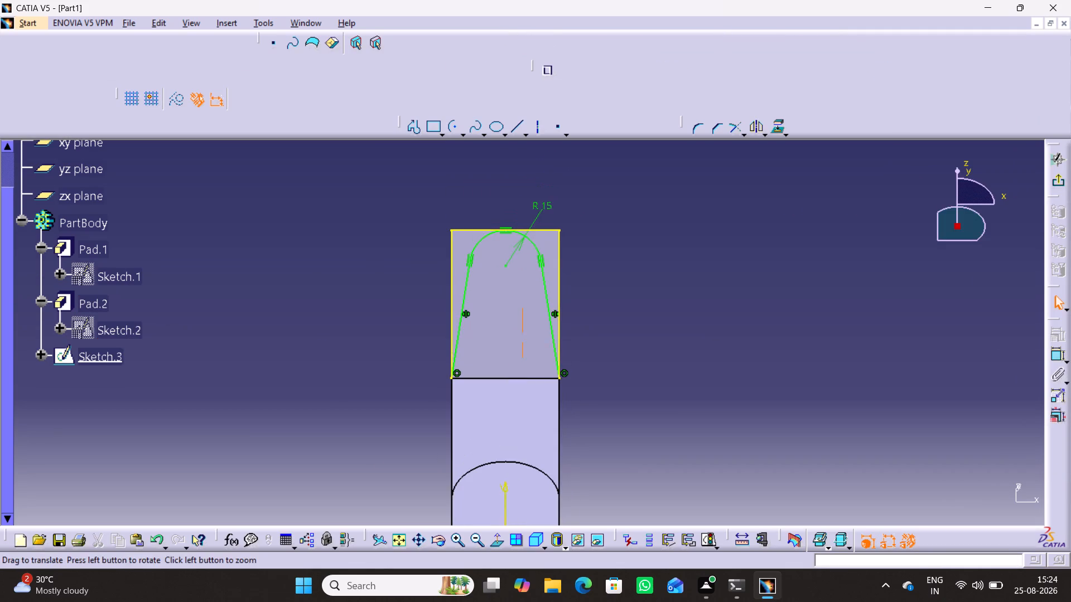
middle_drag(614, 338, 614, 339)
middle_drag(614, 339, 620, 290)
right_click(614, 339)
middle_drag(633, 285, 630, 347)
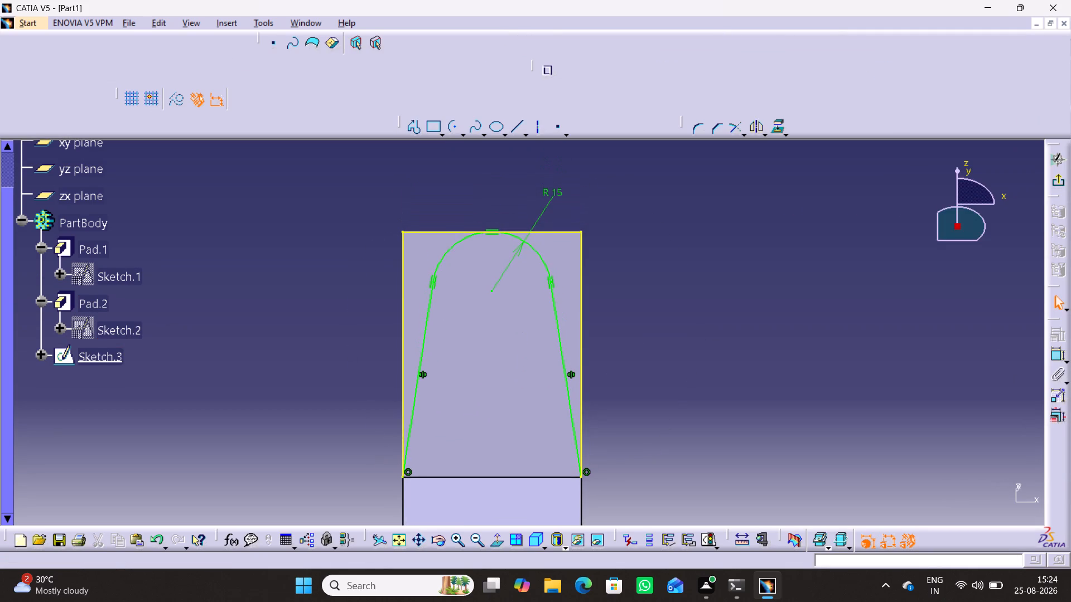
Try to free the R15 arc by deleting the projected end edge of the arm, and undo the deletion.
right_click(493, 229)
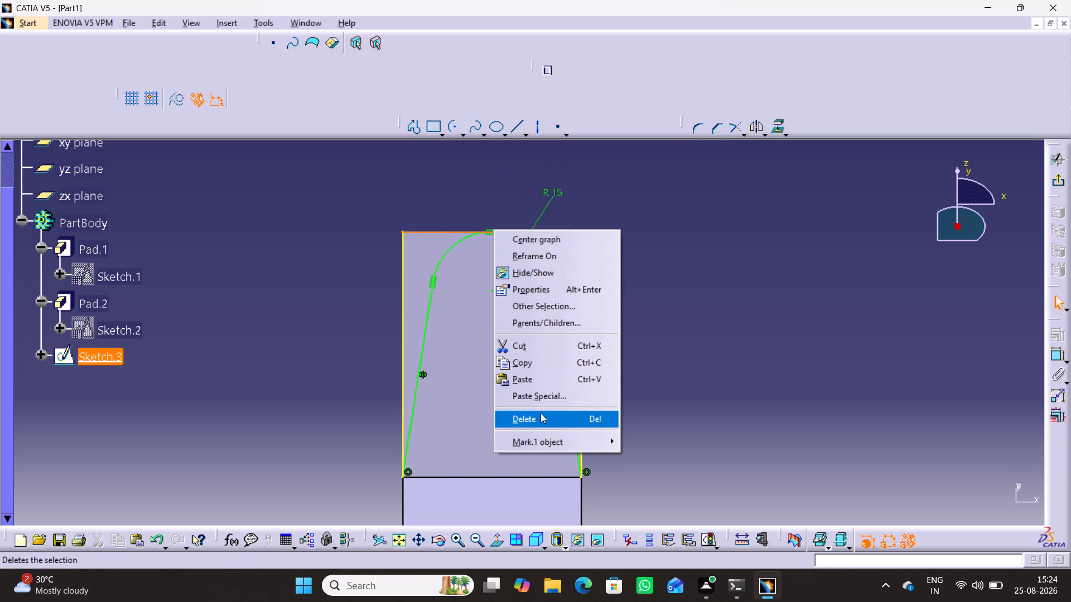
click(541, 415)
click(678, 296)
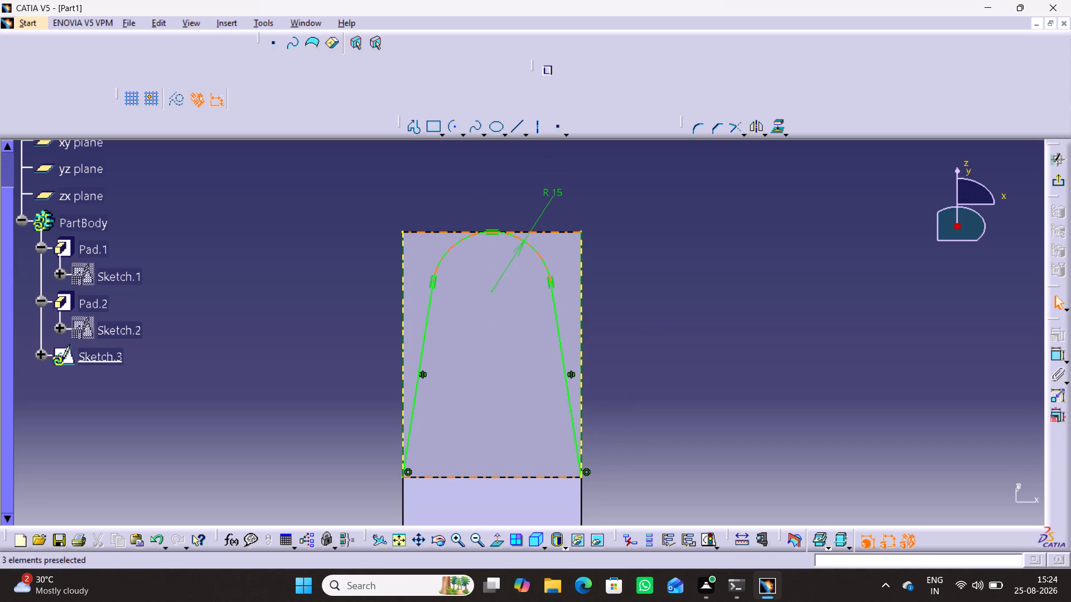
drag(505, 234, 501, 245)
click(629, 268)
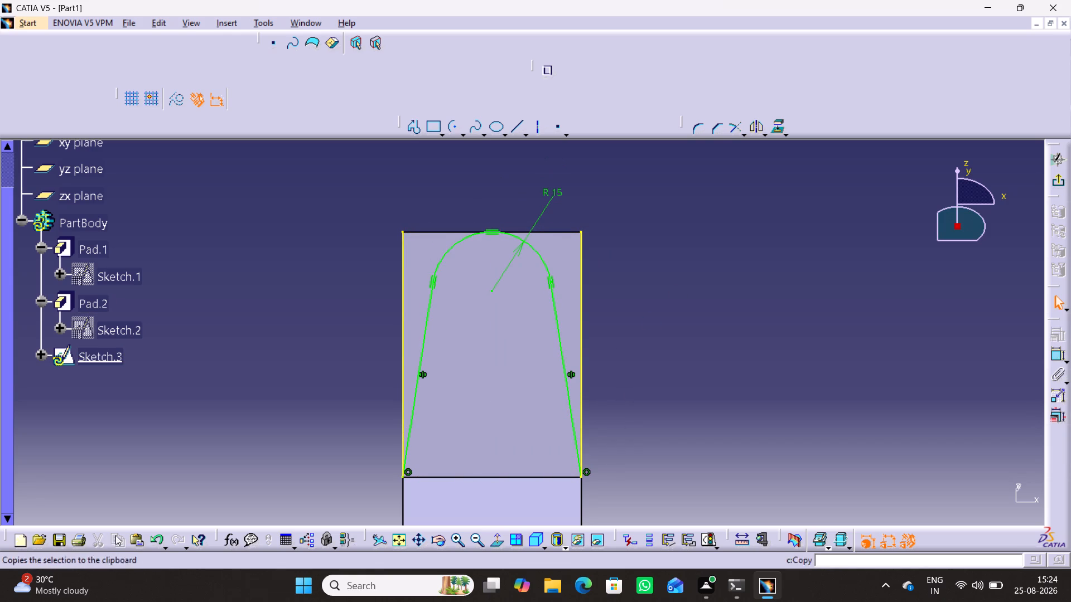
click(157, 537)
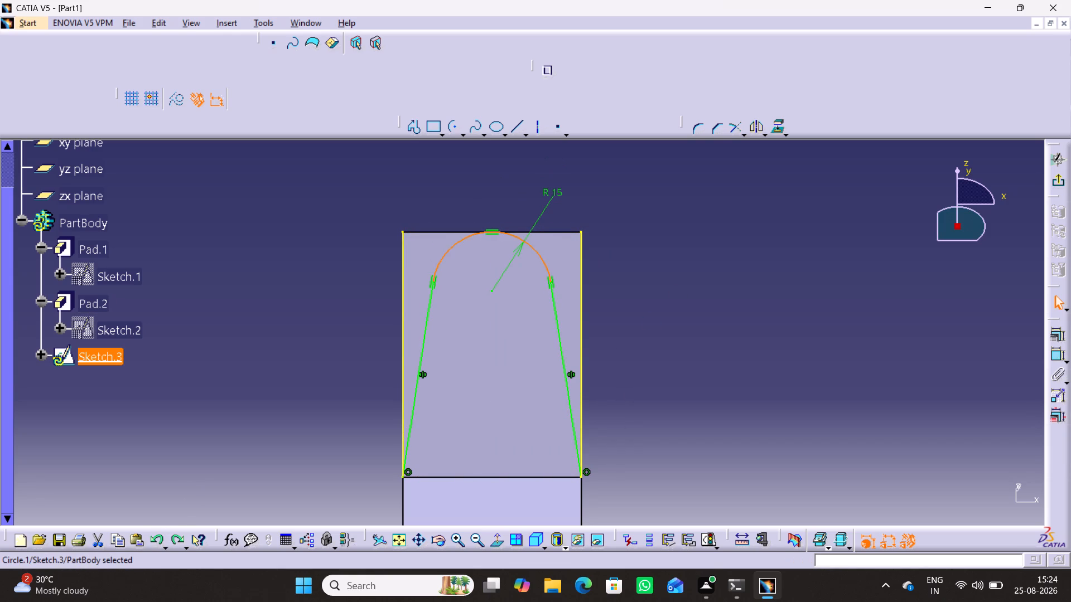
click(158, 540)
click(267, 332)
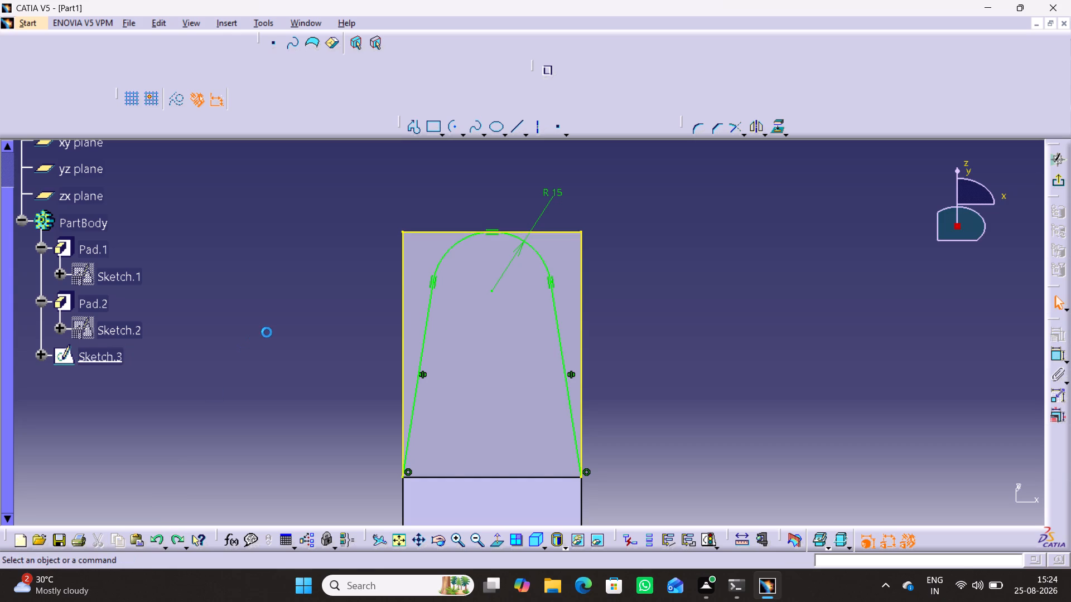
Delete the tangency between the R15 arc and the projected end edge, and pull the arc slightly away from that edge.
click(492, 228)
right_click(494, 228)
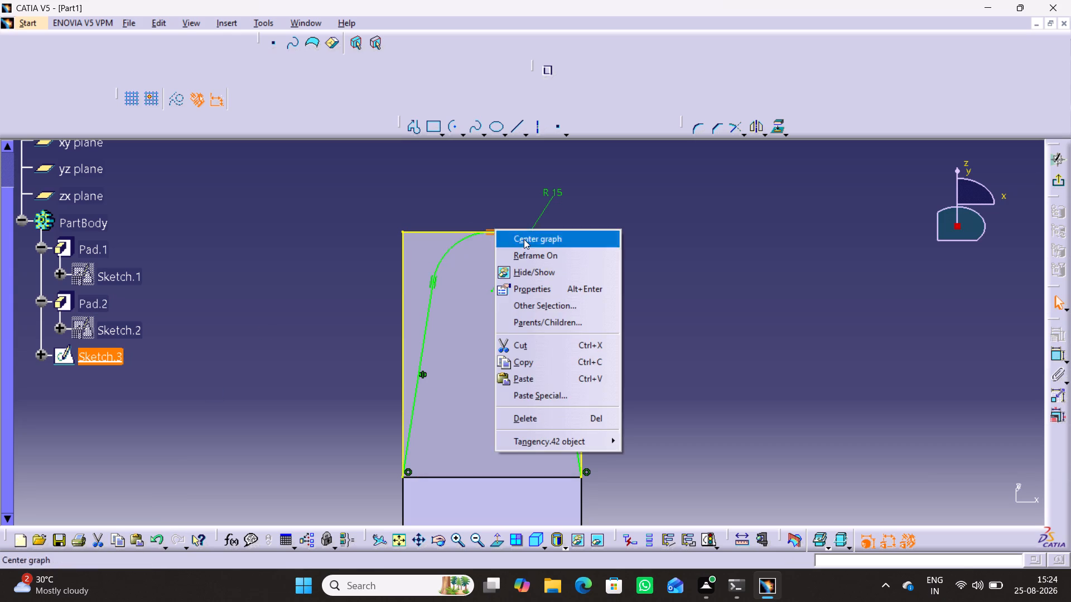
click(527, 412)
click(639, 276)
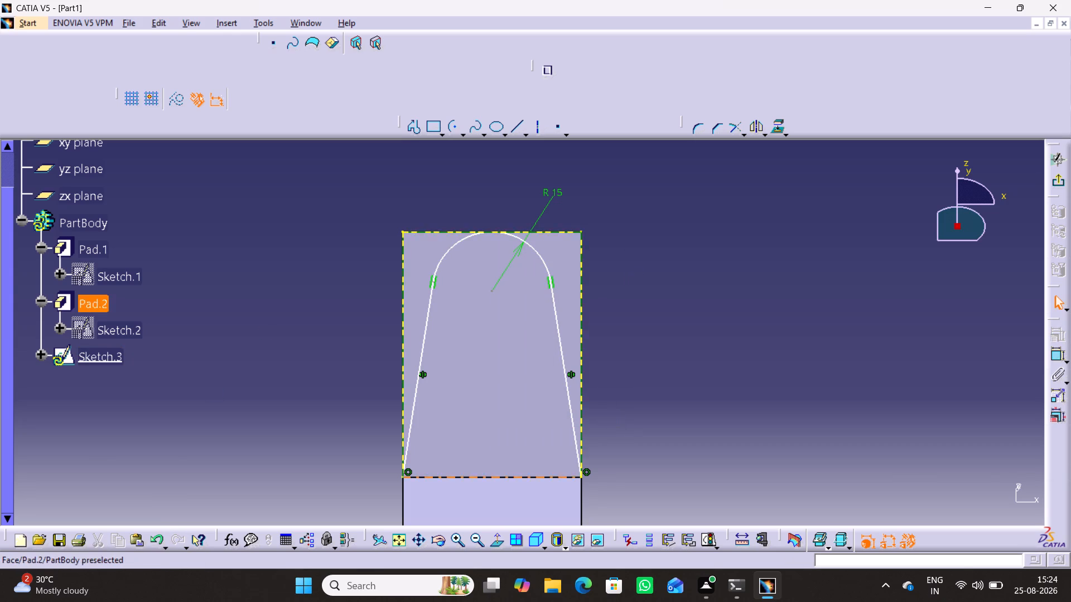
drag(511, 237, 512, 251)
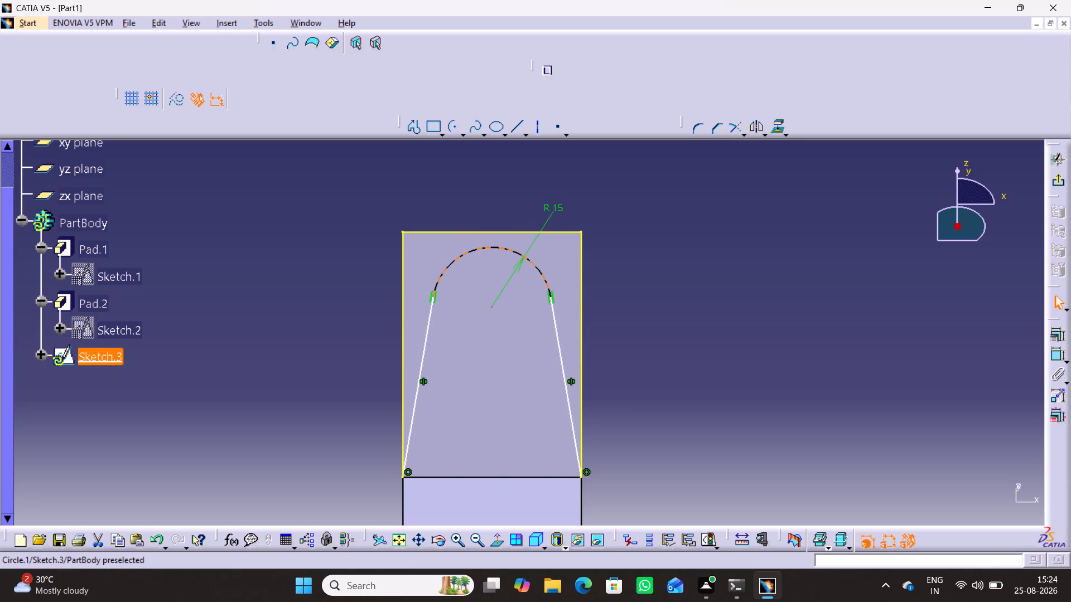
middle_drag(624, 358, 640, 288)
click(677, 293)
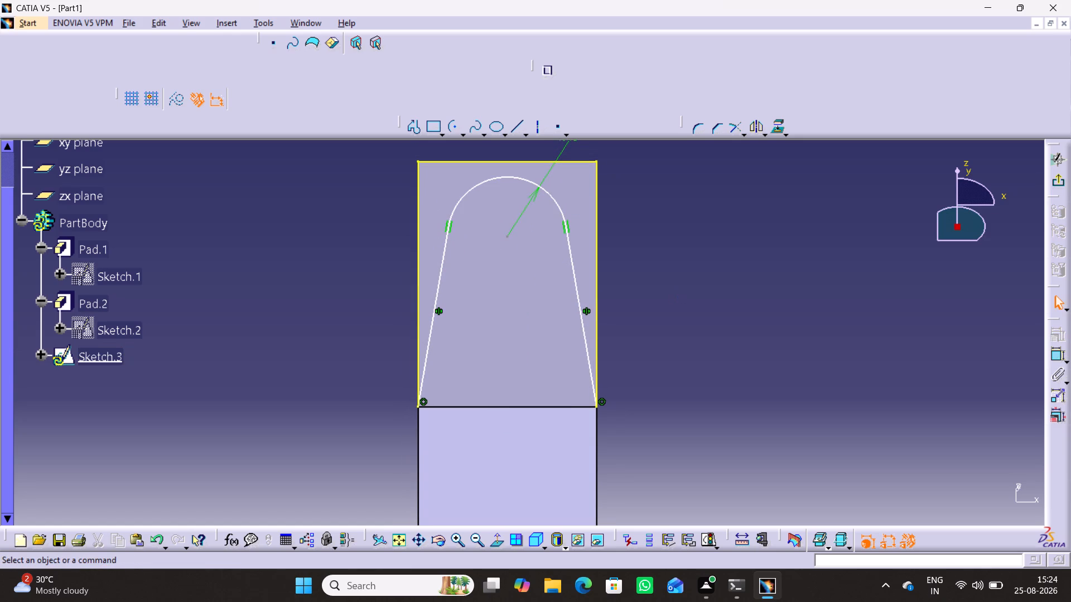
middle_drag(722, 270, 707, 281)
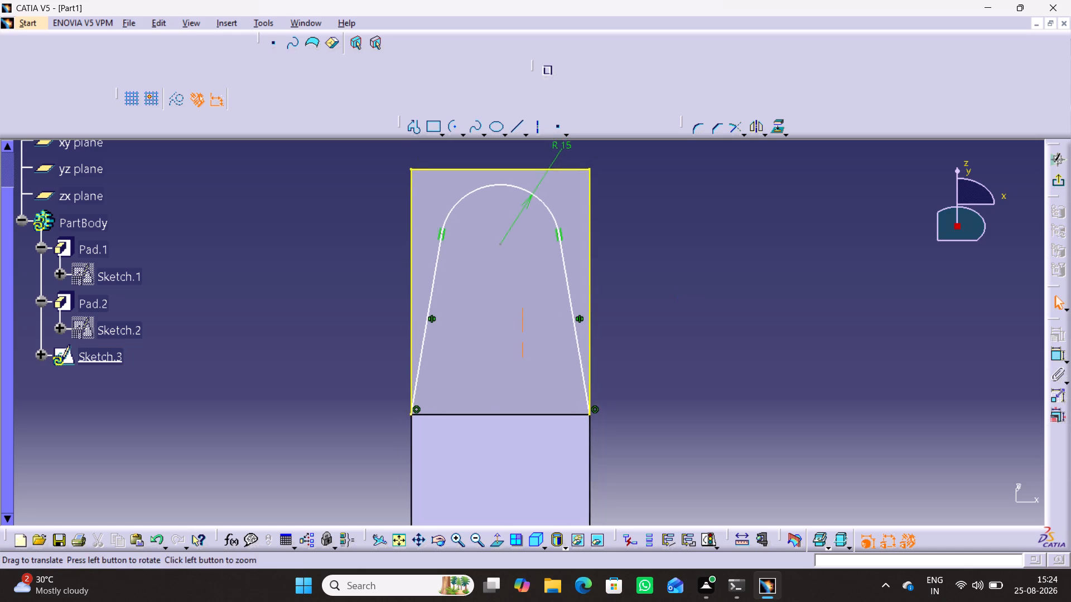
middle_drag(707, 281, 691, 293)
Constrain the R15 arc's centre to 38+7.5 (45.5 mm) from the arm's bend edge, exit the sketch and update the part.
click(1054, 353)
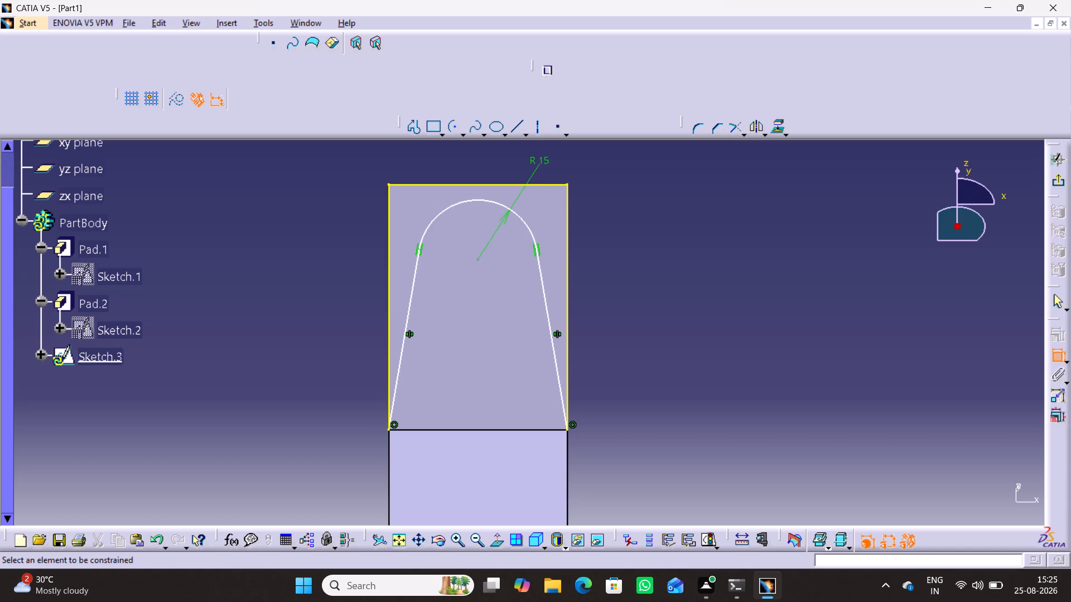
click(476, 258)
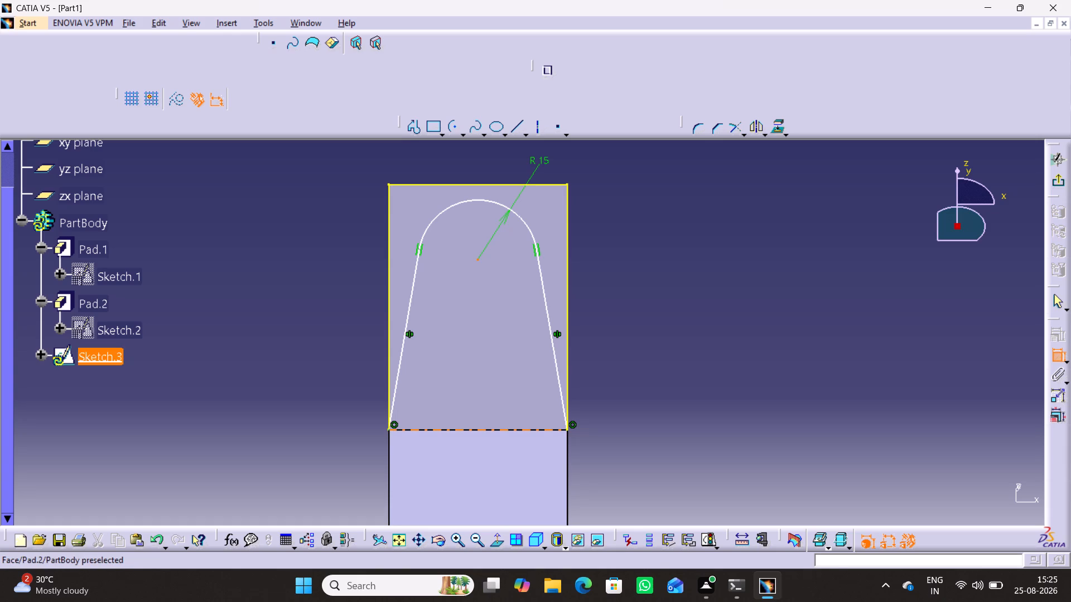
click(514, 430)
click(625, 363)
double_click(623, 360)
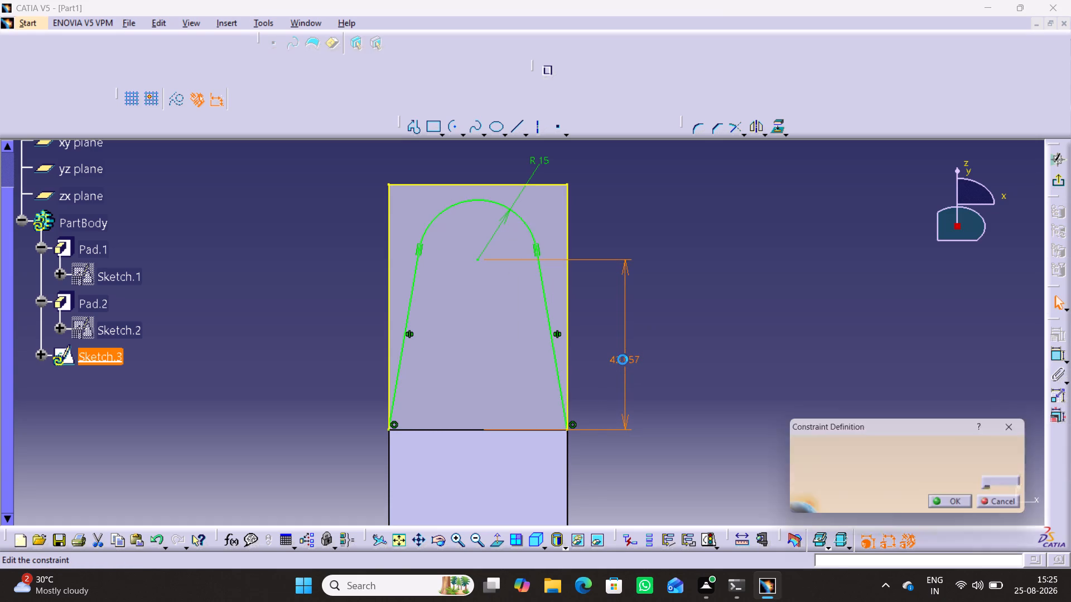
text(38)
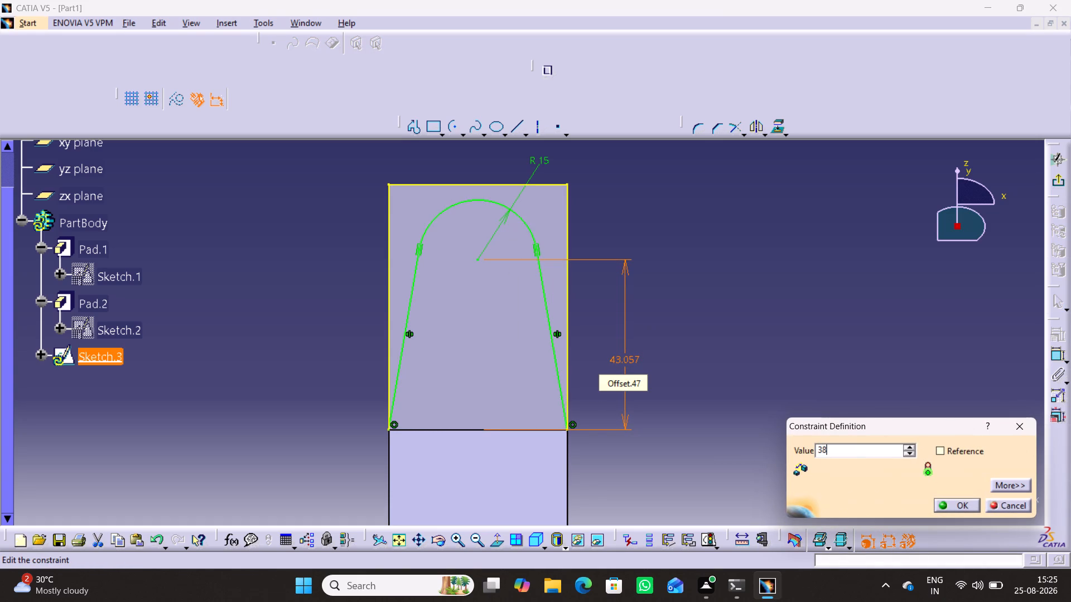
text(+7.5)
key(Return)
click(710, 300)
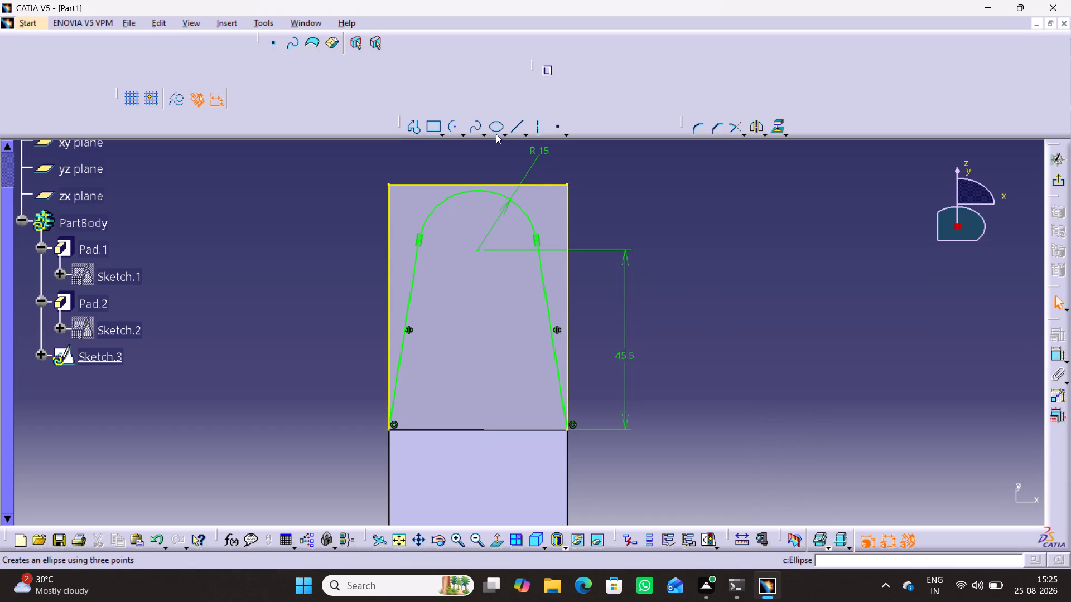
click(464, 131)
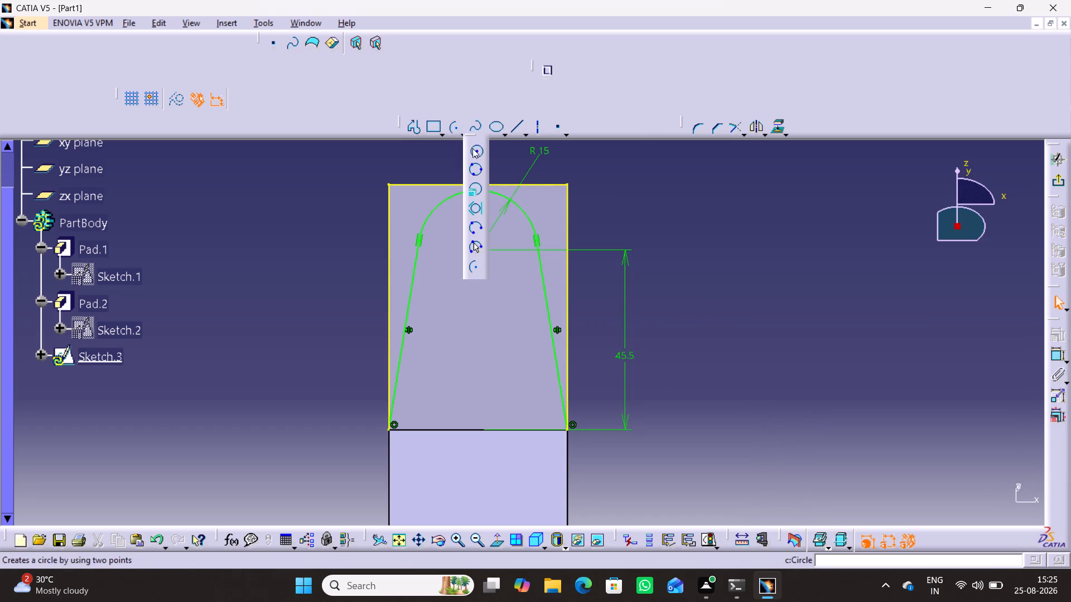
click(617, 157)
click(1058, 181)
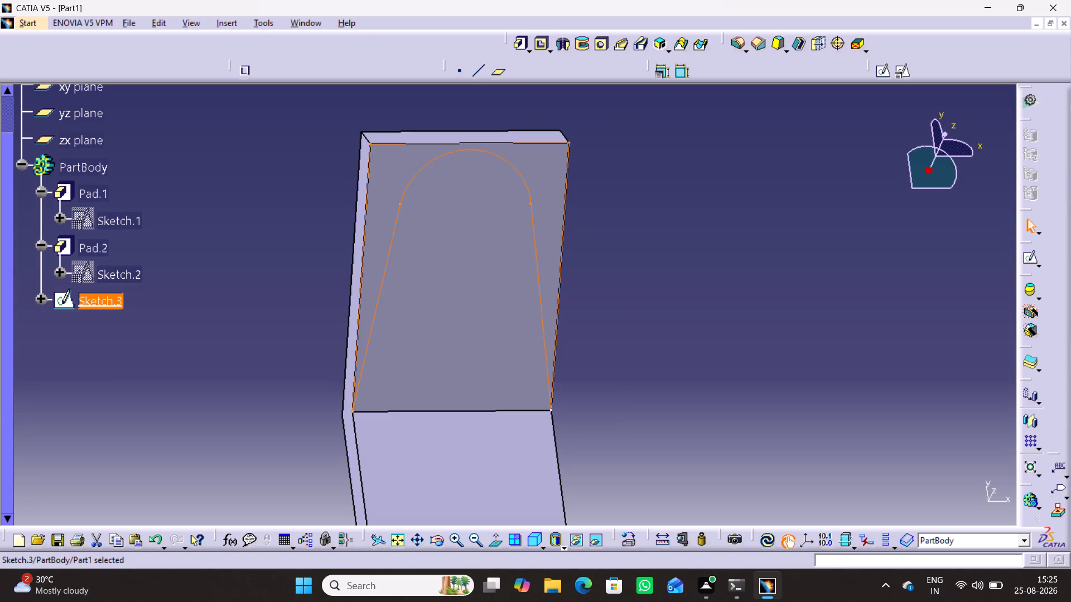
click(768, 542)
Cut a 22.5 mm deep pocket from Sketch.3 that removes the material outside the tapered profile, and preview it.
middle_drag(647, 330, 605, 212)
right_drag(647, 329, 605, 212)
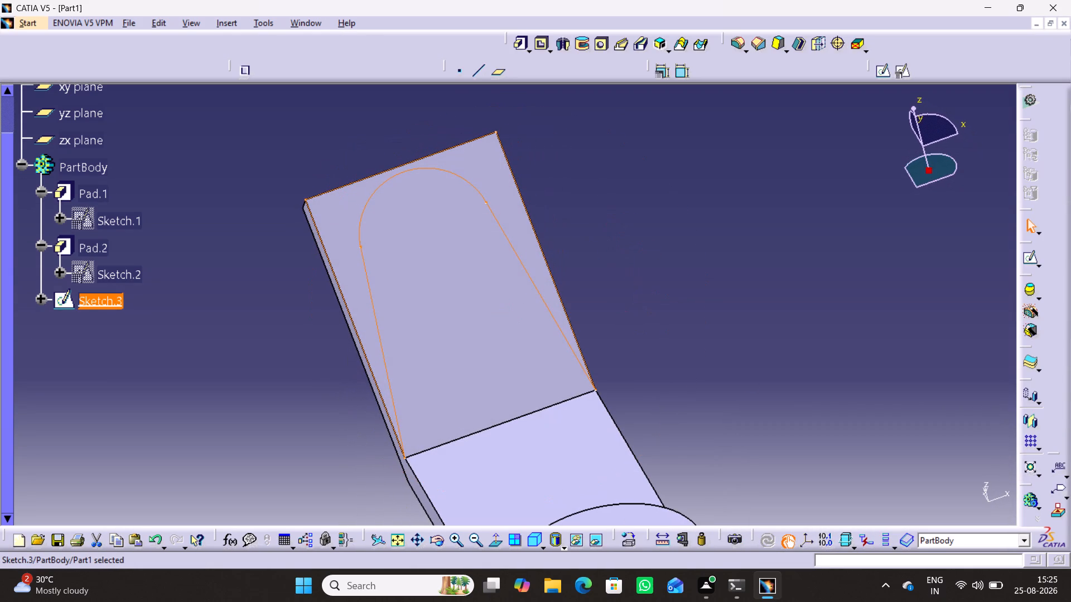
middle_drag(291, 314, 284, 239)
right_drag(292, 279, 284, 239)
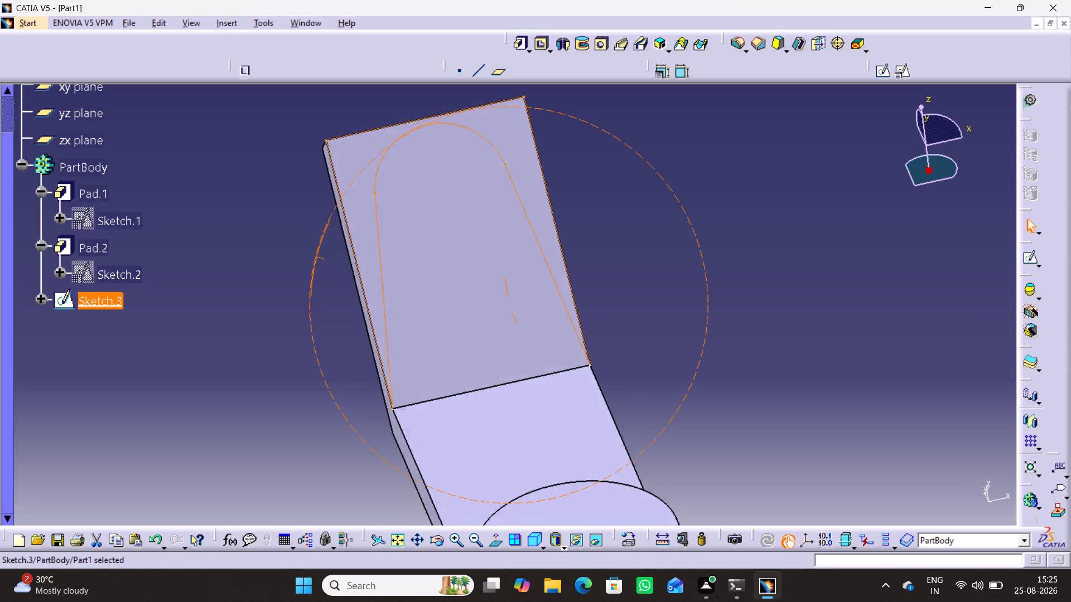
middle_drag(284, 239, 219, 148)
right_drag(284, 239, 219, 148)
click(537, 44)
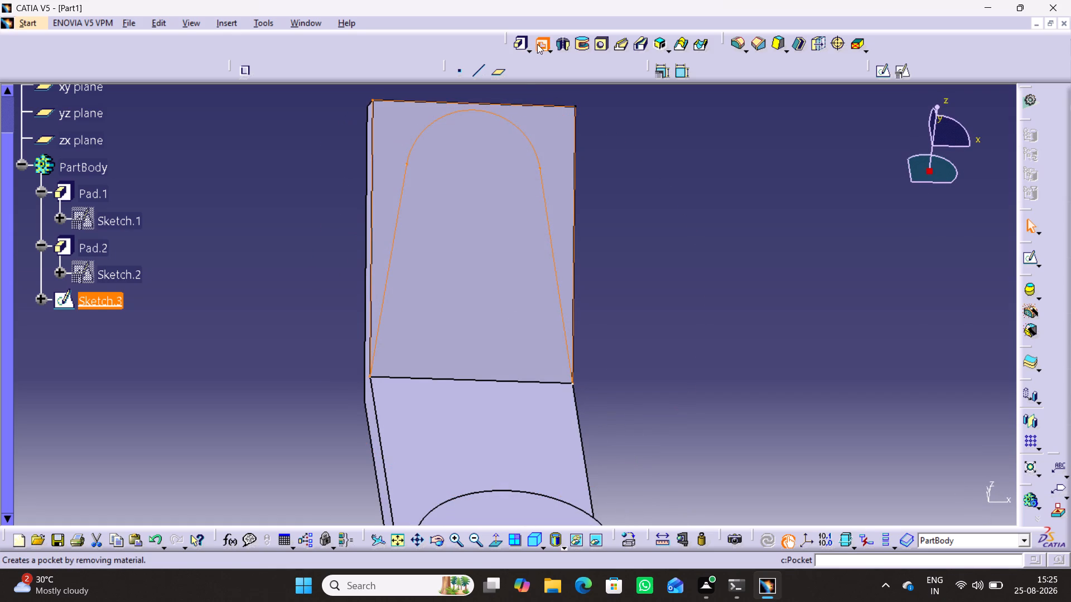
middle_drag(696, 229, 638, 207)
right_drag(696, 229, 638, 207)
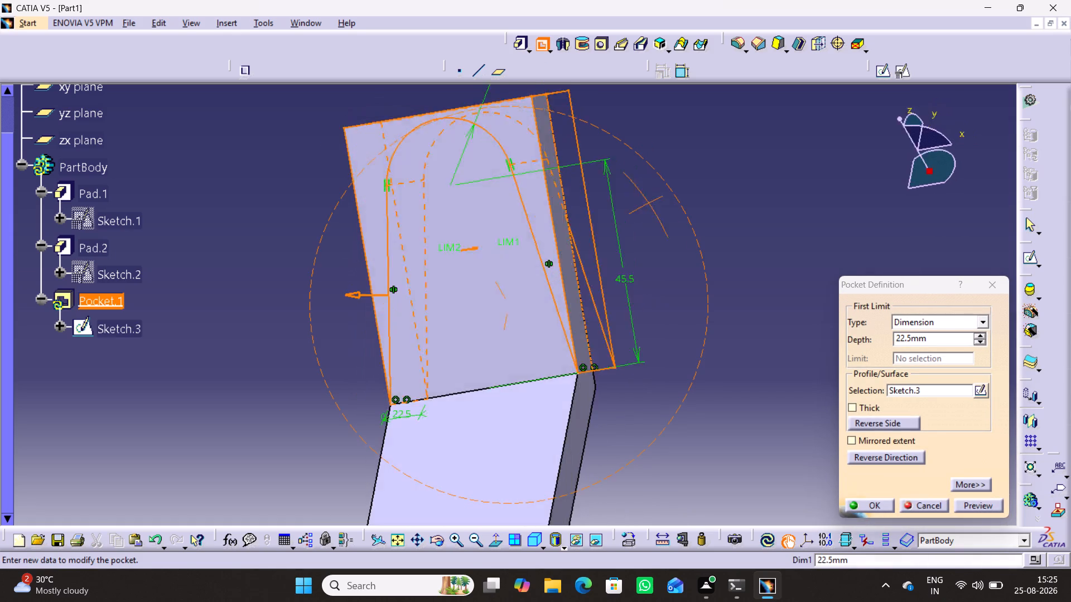
middle_drag(638, 207, 623, 246)
right_drag(638, 207, 624, 246)
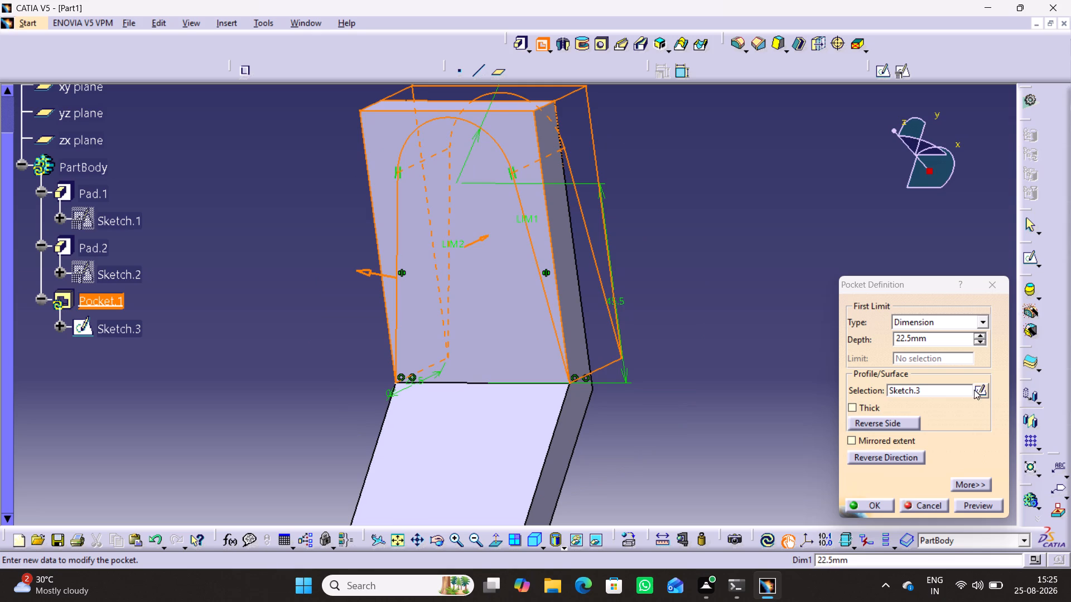
click(982, 504)
middle_drag(316, 283, 320, 281)
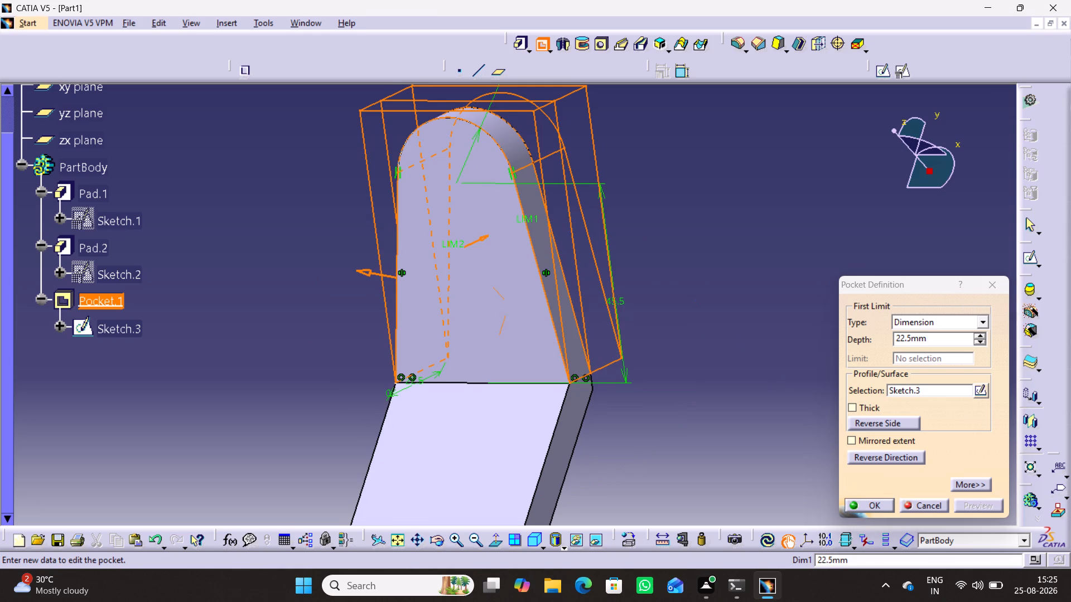
middle_drag(320, 281, 423, 227)
right_drag(322, 279, 423, 227)
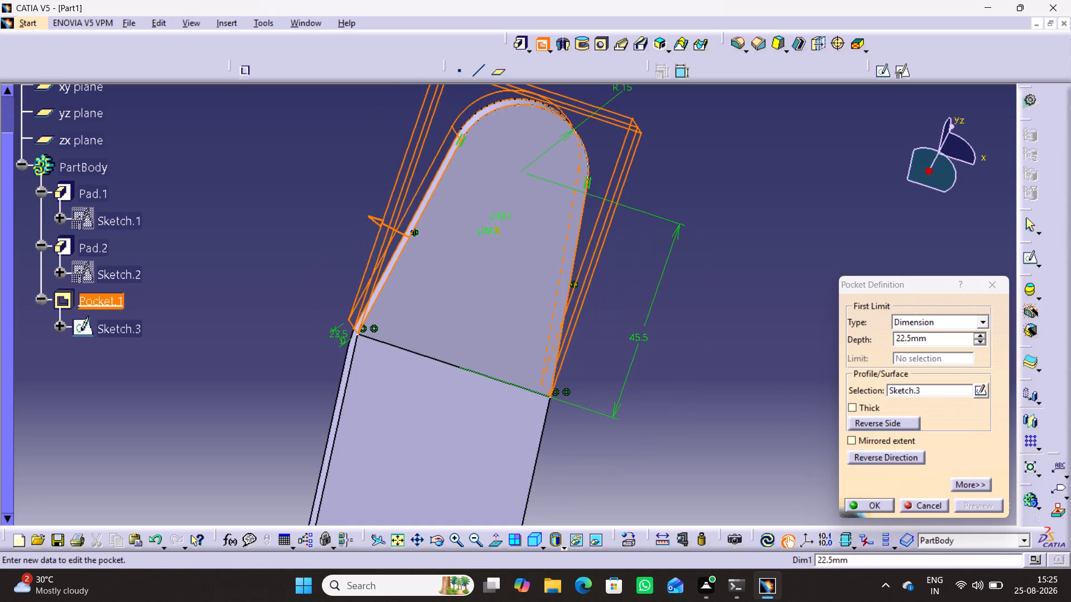
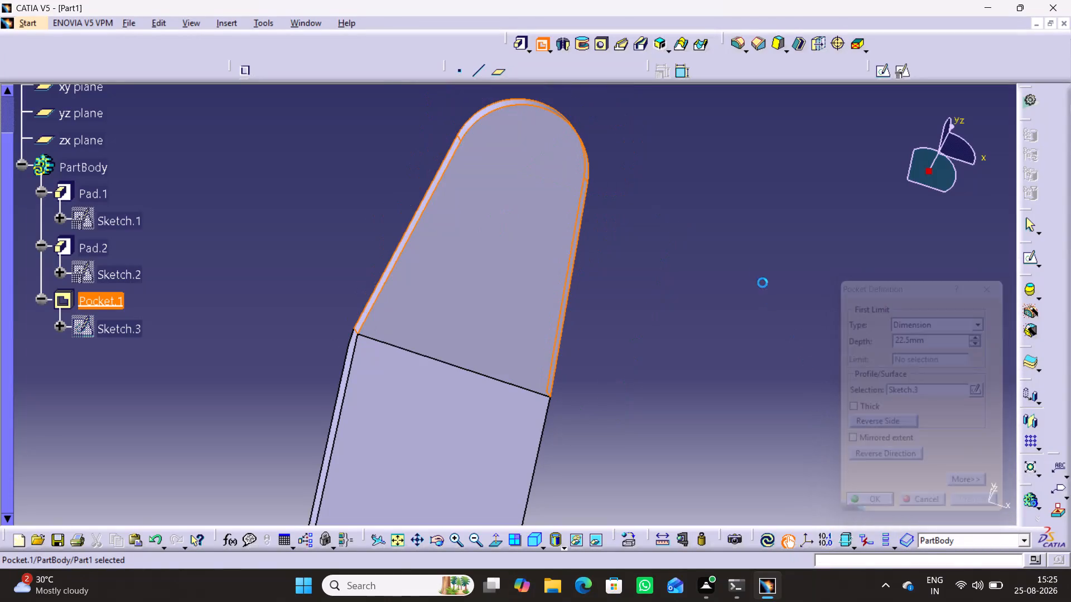
On the inclined end's inner face, sketch a circle about 14.5 mm in diameter on the centreline near the rounded tip.
click(753, 257)
middle_drag(712, 327, 635, 216)
right_drag(702, 307, 635, 216)
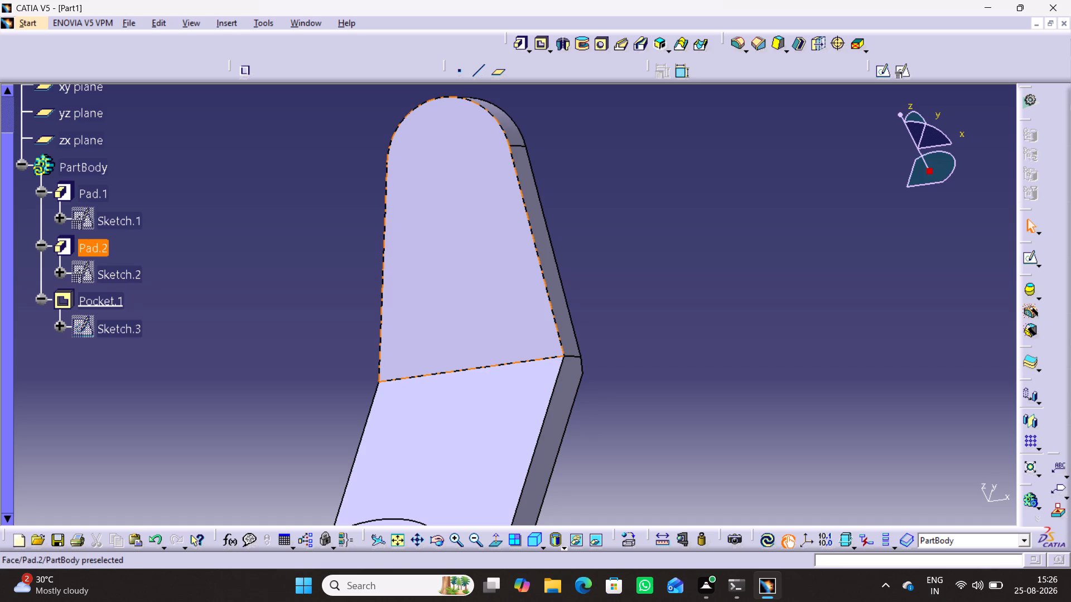
middle_drag(341, 201, 441, 206)
right_drag(375, 215, 441, 206)
click(508, 177)
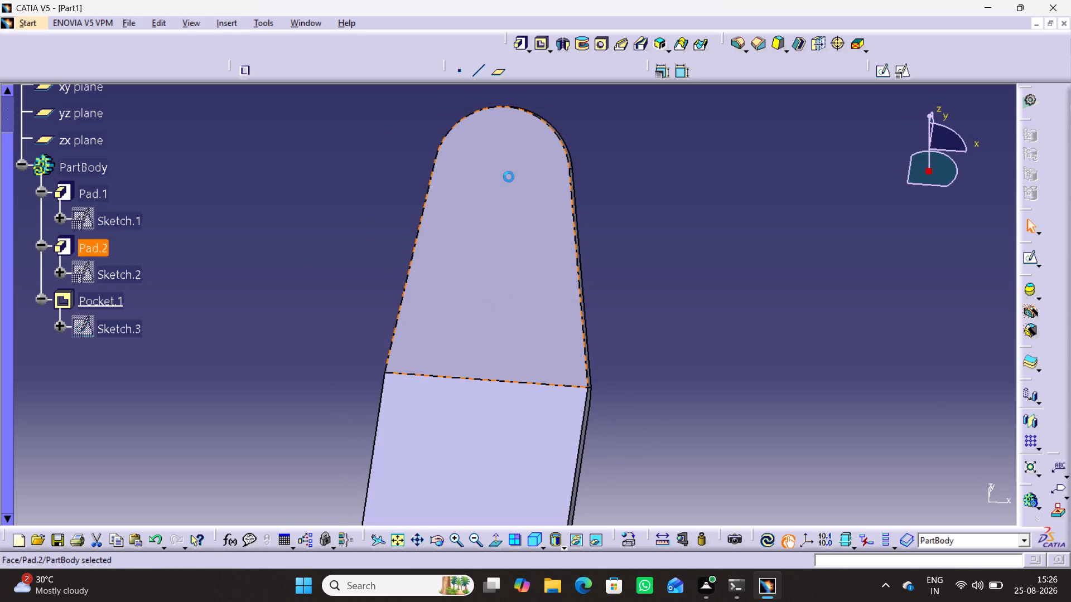
click(891, 66)
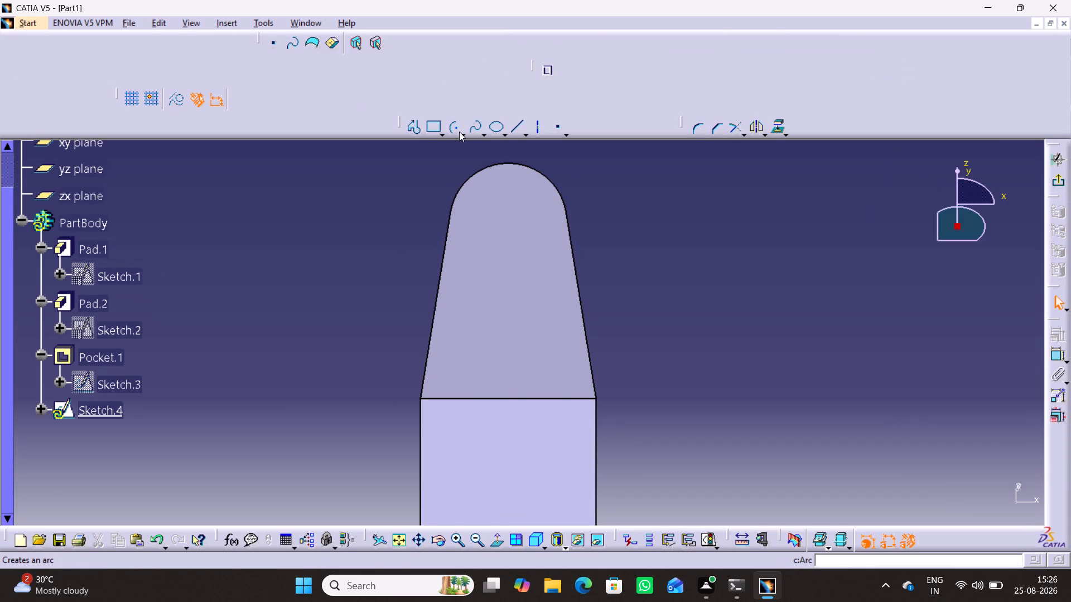
click(460, 131)
click(478, 152)
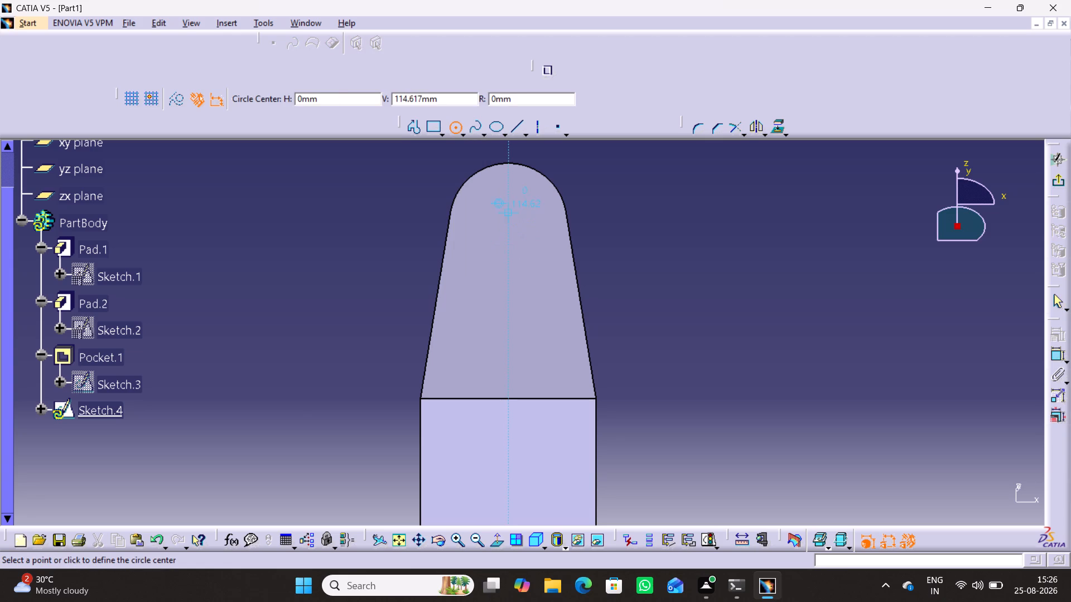
click(508, 207)
click(519, 235)
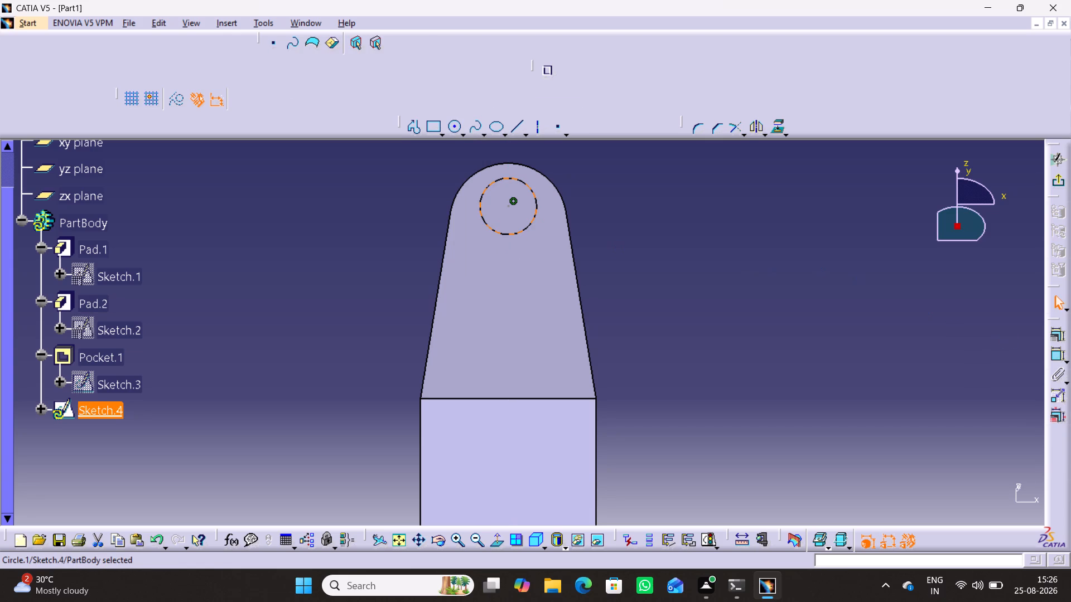
Dimension the circle's diameter and set it to 15 mm.
click(1056, 351)
click(600, 206)
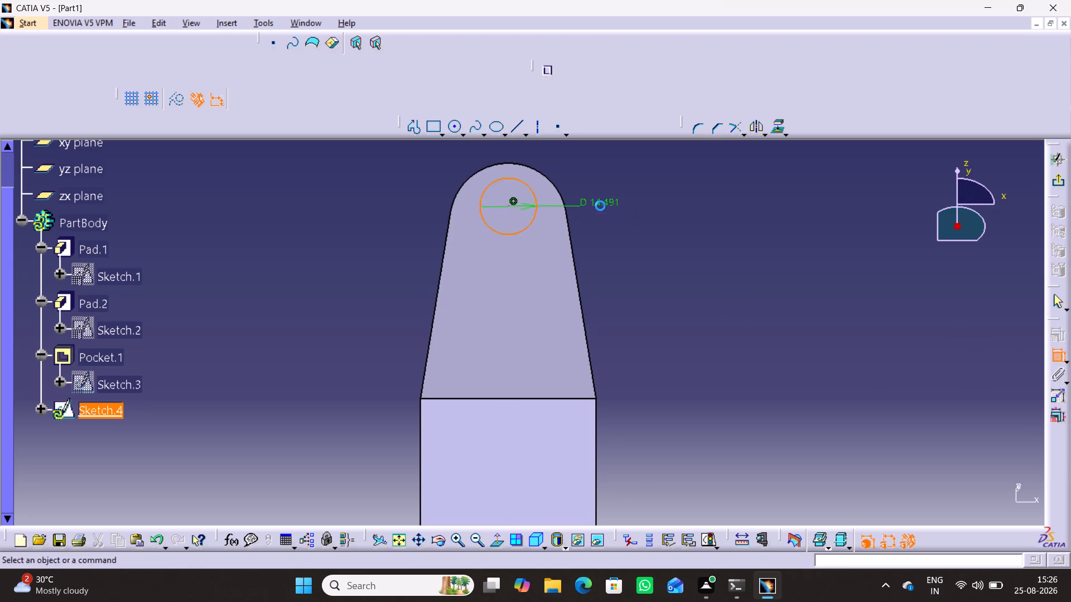
double_click(603, 203)
text(15)
key(Return)
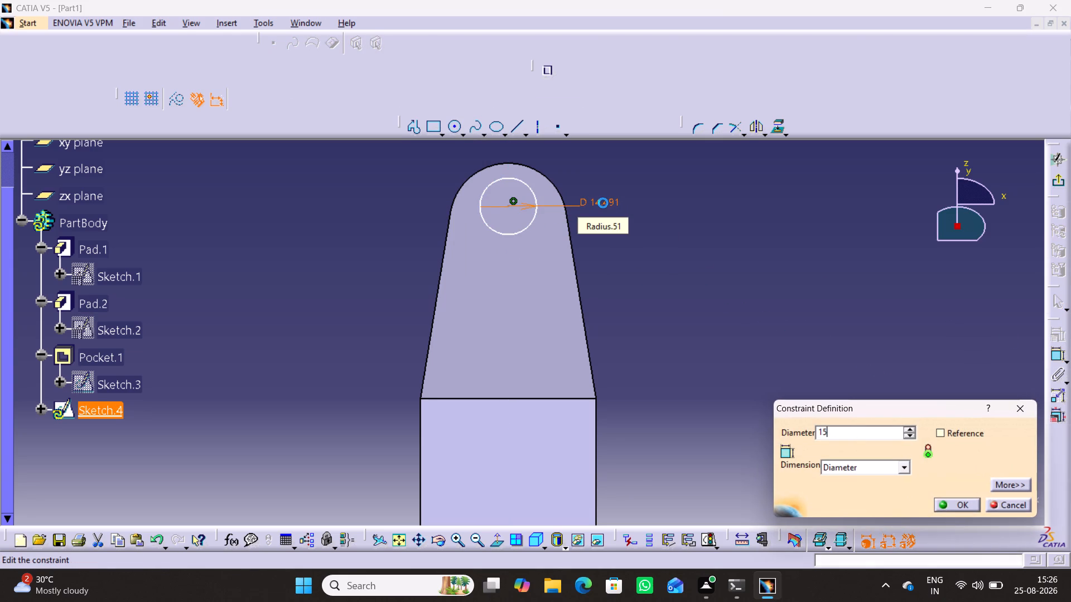
click(766, 254)
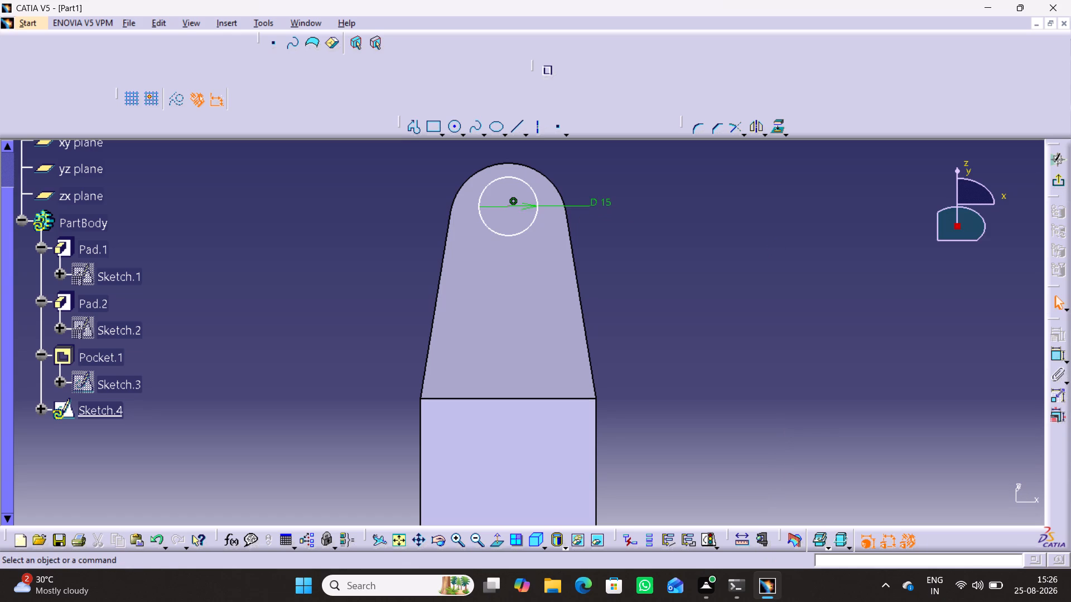
Make the circle concentric with the rounded tip of the inclined end and exit the sketch.
click(1056, 351)
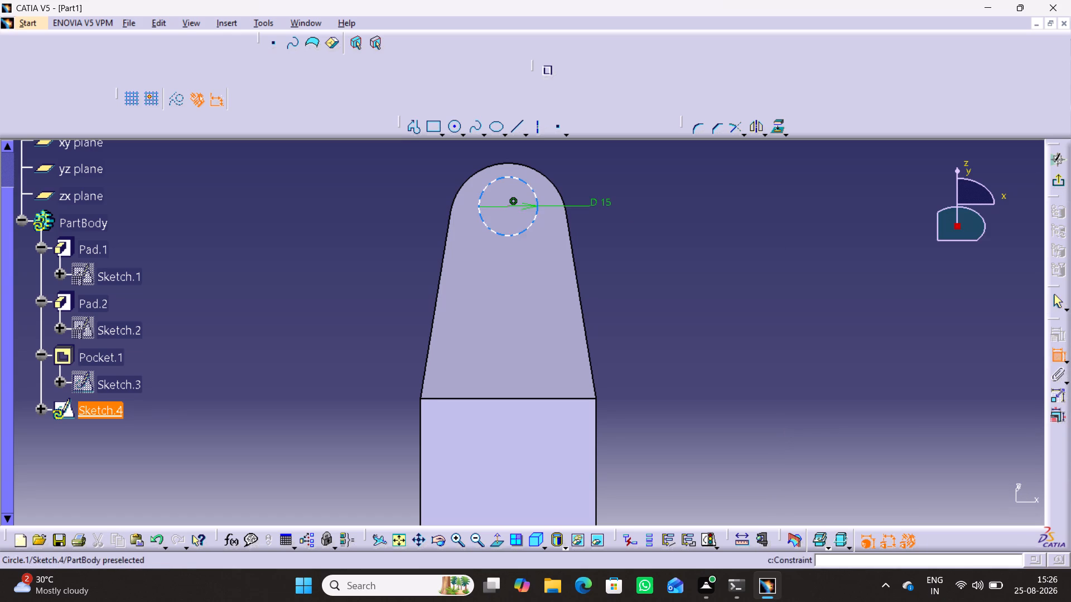
click(527, 181)
click(544, 176)
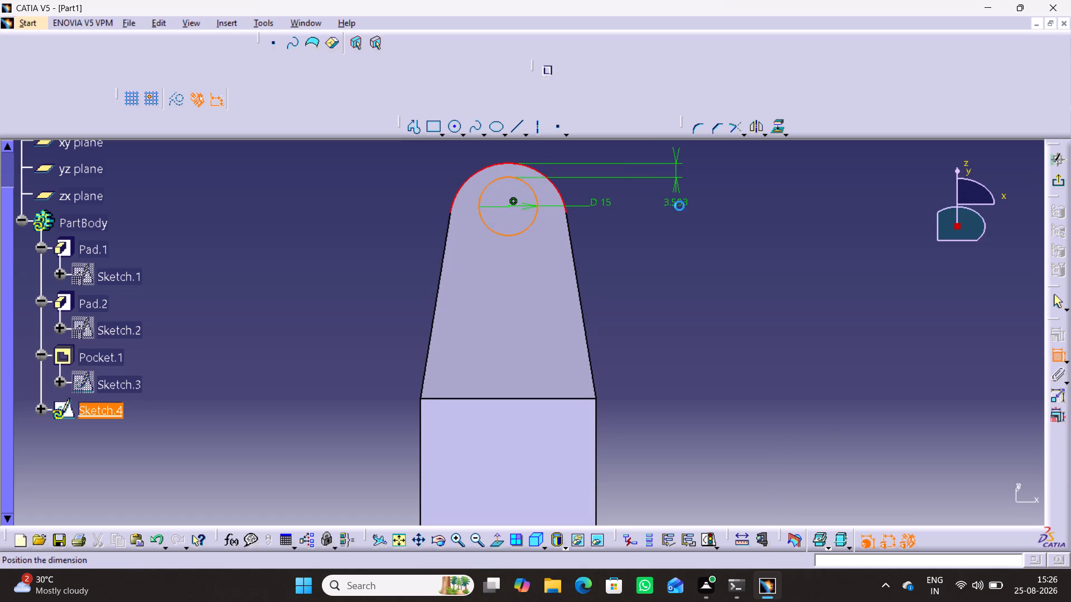
right_click(679, 206)
click(729, 310)
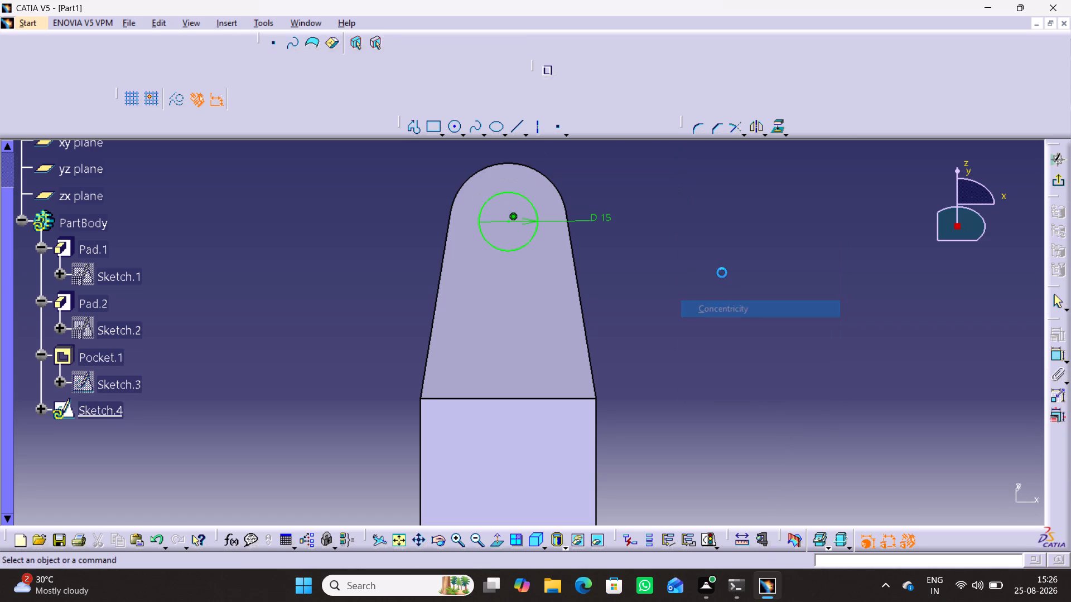
click(710, 264)
click(1063, 179)
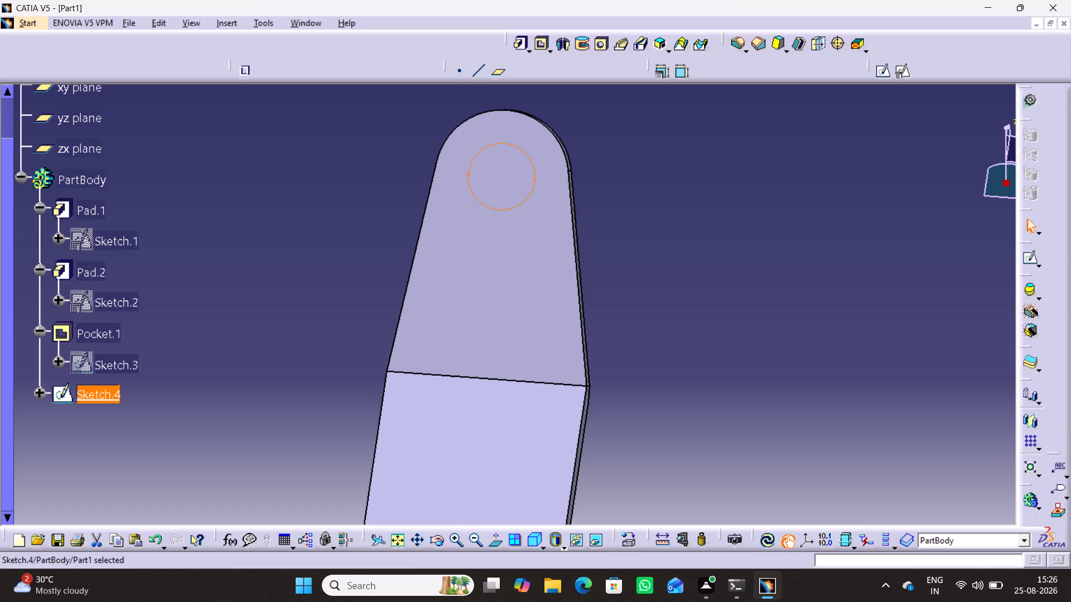
Cut the 15 mm circle through the thickness of the inclined end as a pocket.
click(539, 45)
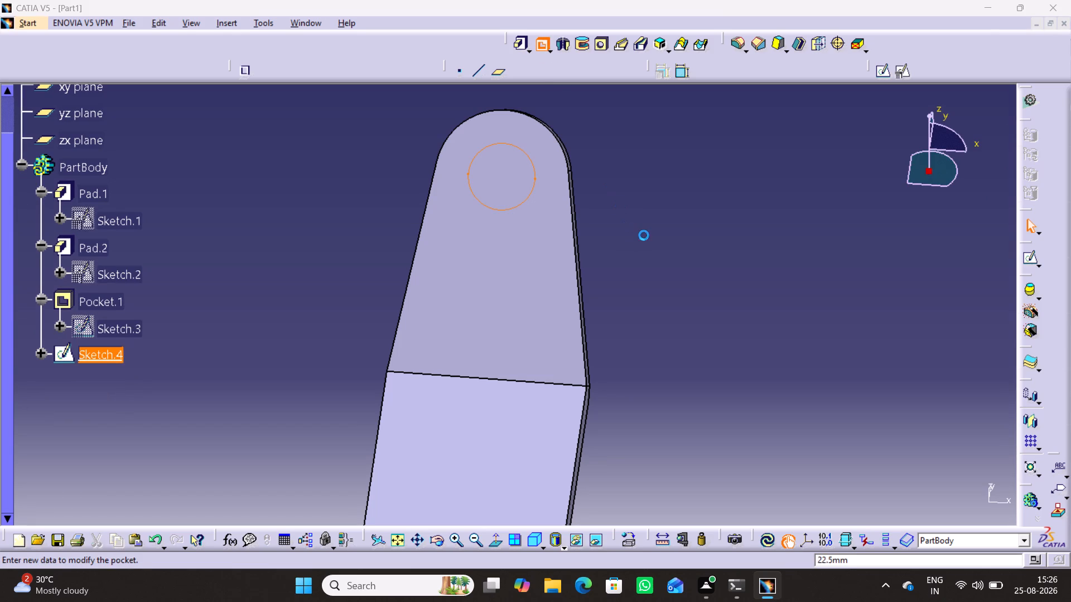
middle_drag(664, 271, 470, 267)
right_drag(664, 271, 470, 267)
click(980, 323)
click(921, 344)
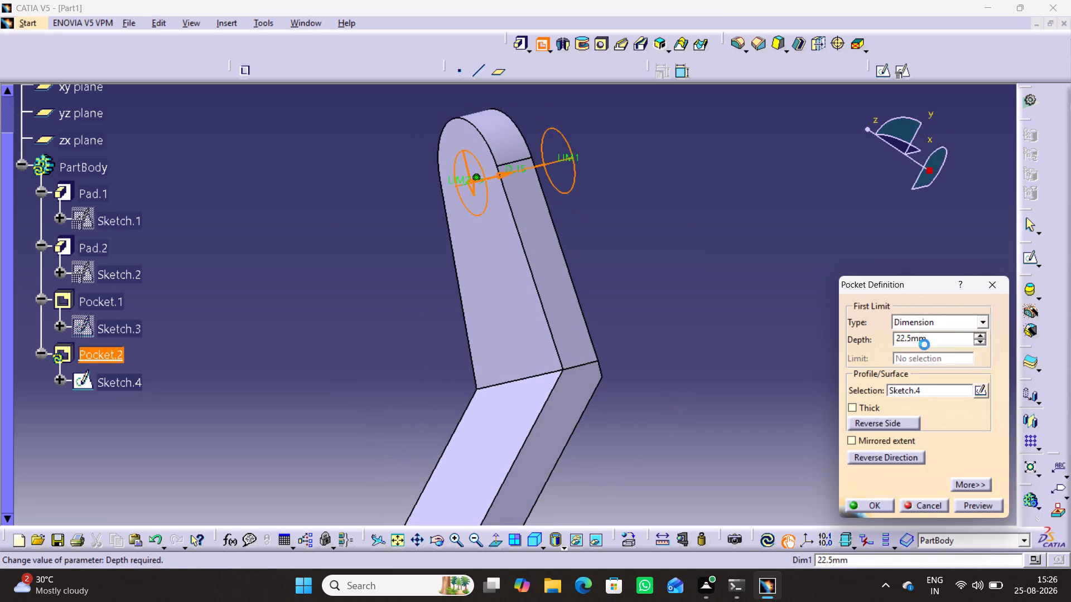
click(875, 498)
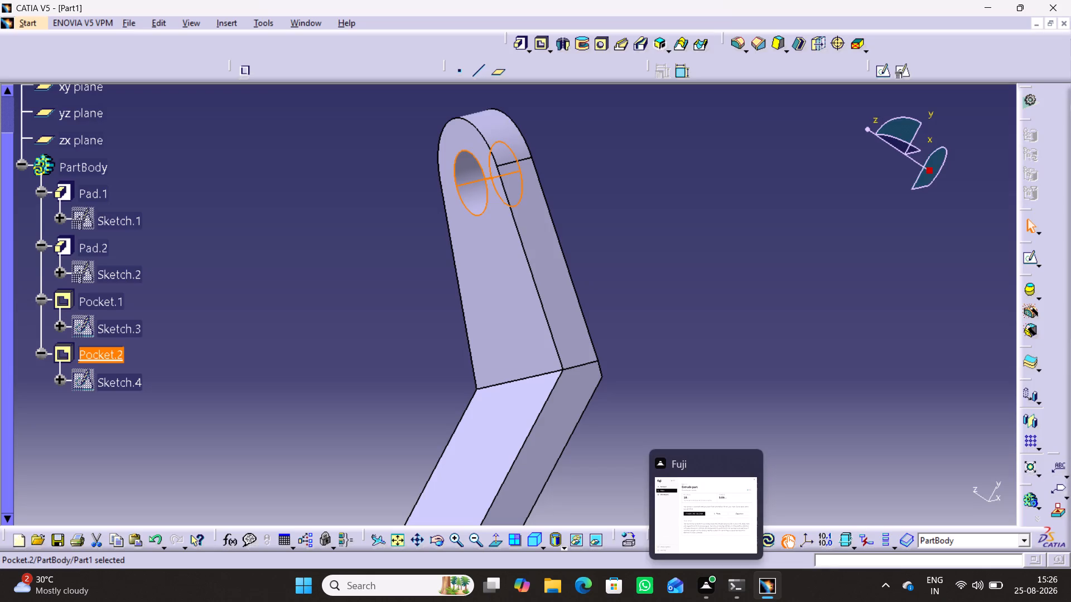
Open a new sketch on the arm's flat upper face between the rounded boss and the bend.
middle_drag(303, 254, 570, 341)
right_drag(303, 254, 570, 341)
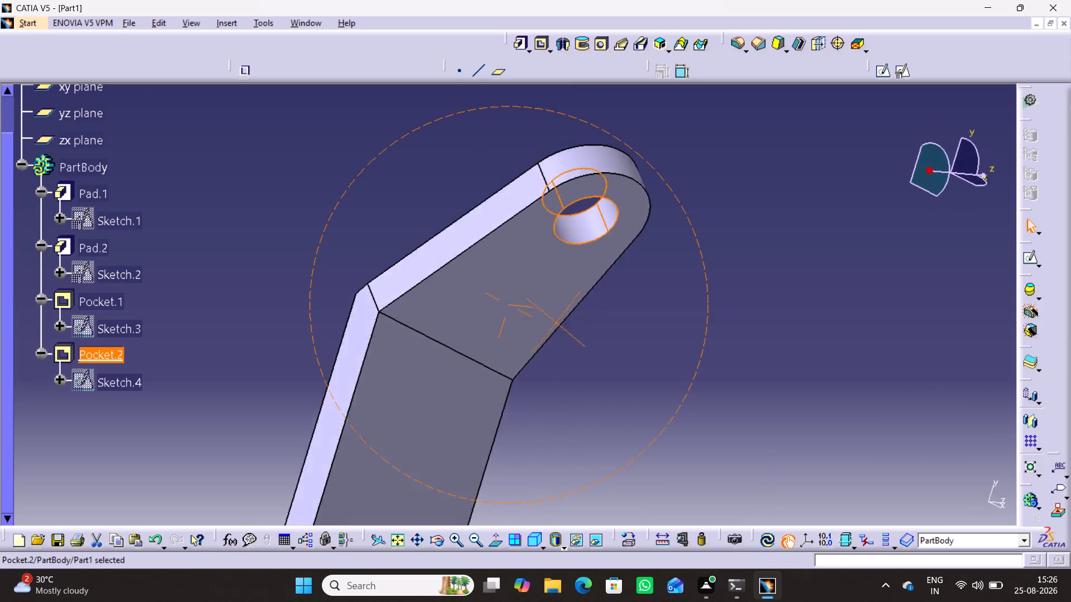
right_drag(570, 341, 402, 167)
middle_drag(570, 341, 402, 167)
click(396, 186)
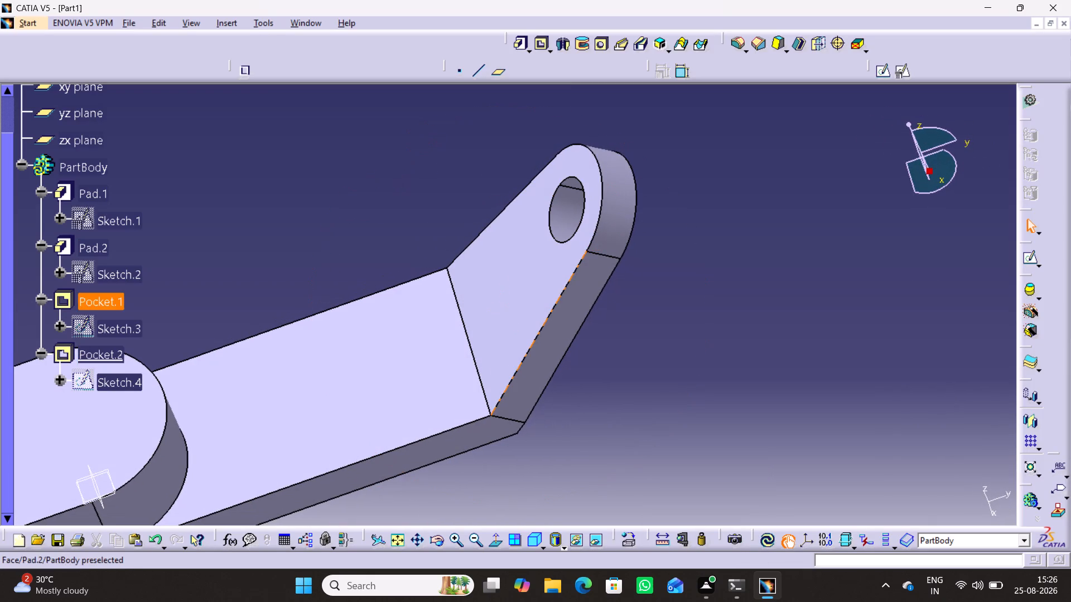
middle_drag(623, 460, 619, 414)
right_drag(624, 450, 619, 414)
middle_drag(255, 383, 263, 377)
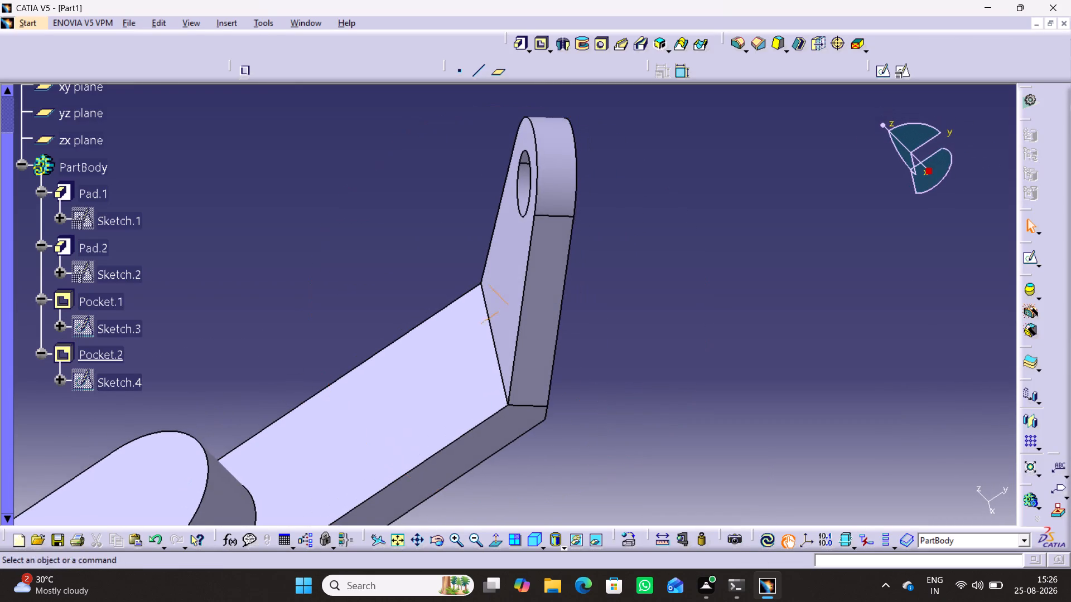
middle_drag(263, 377, 523, 237)
middle_drag(368, 278, 518, 151)
right_drag(367, 274, 518, 151)
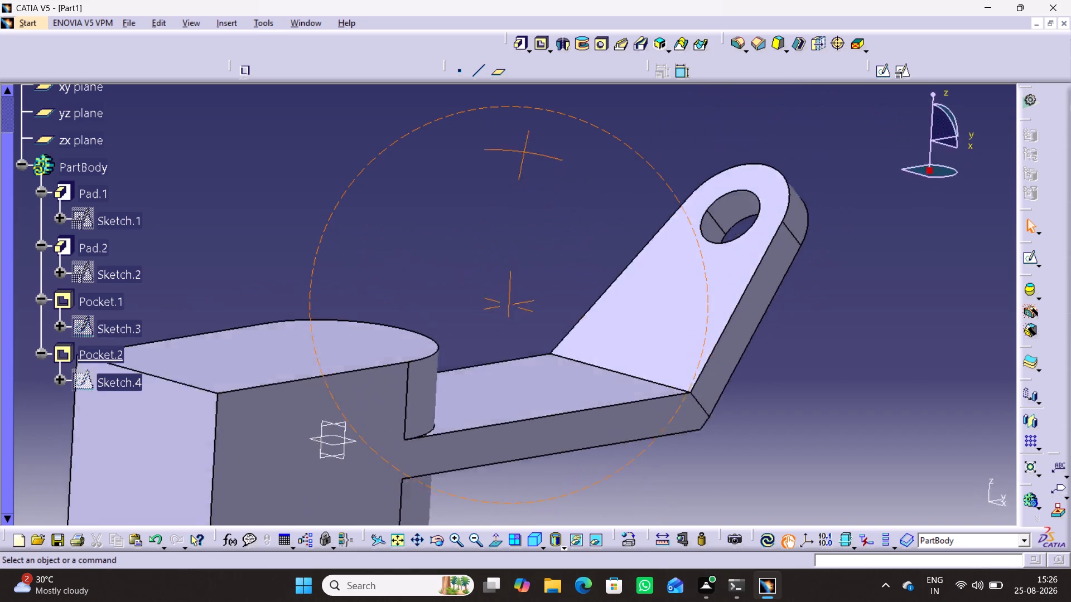
middle_drag(518, 151, 466, 172)
right_drag(518, 151, 466, 172)
click(632, 349)
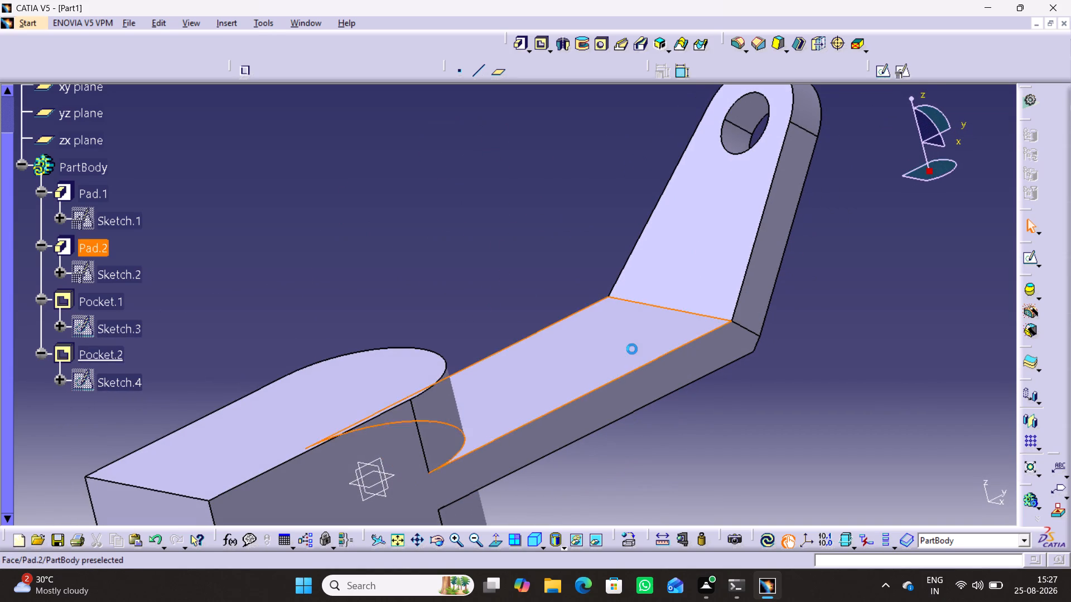
click(886, 72)
middle_drag(763, 357, 731, 289)
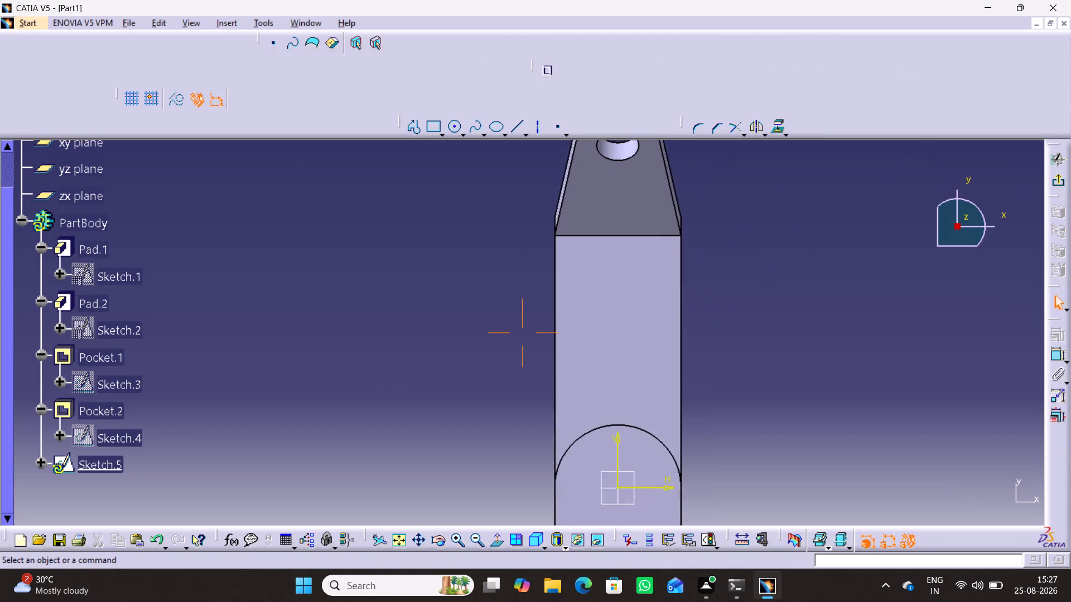
middle_drag(731, 289, 679, 303)
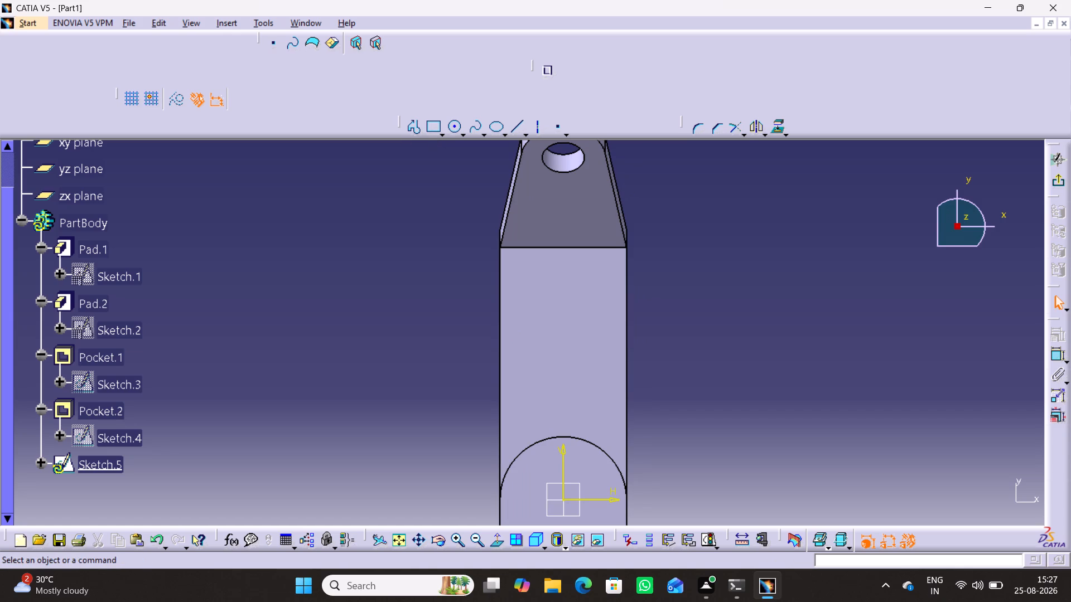
Draw a closed U-shaped profile about 13.7 mm wide with 22 mm straight sides, its arc starting at the centreline and its straight end at the arm's side edge.
click(411, 127)
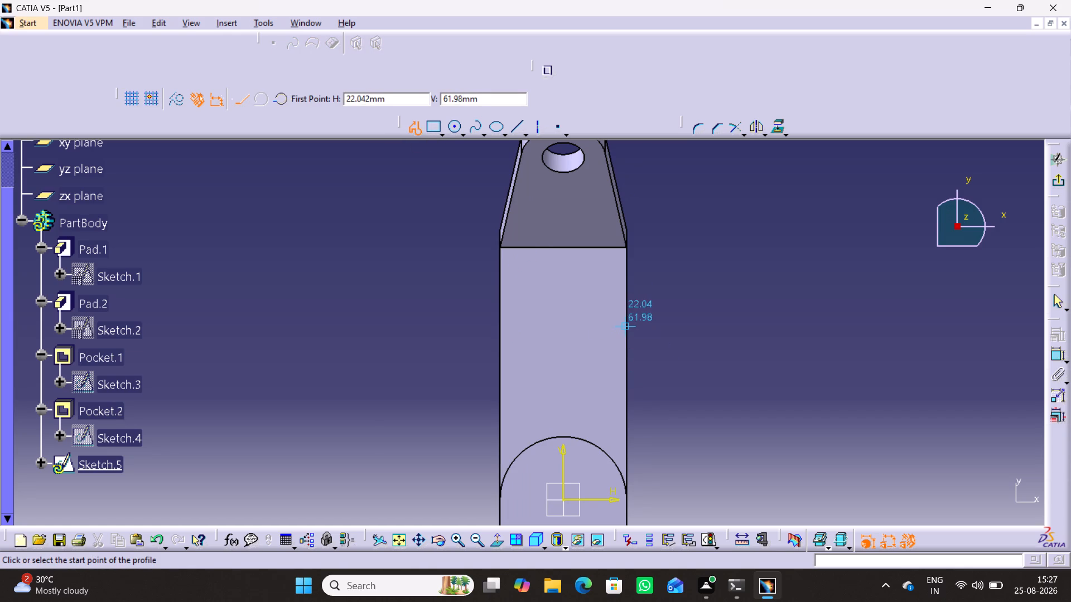
click(626, 326)
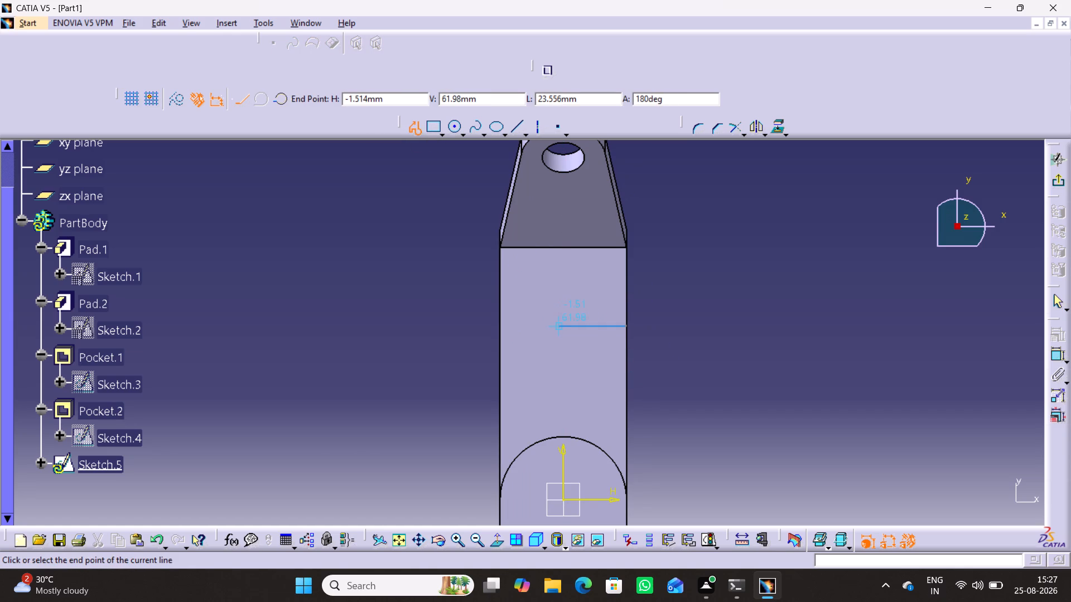
click(566, 326)
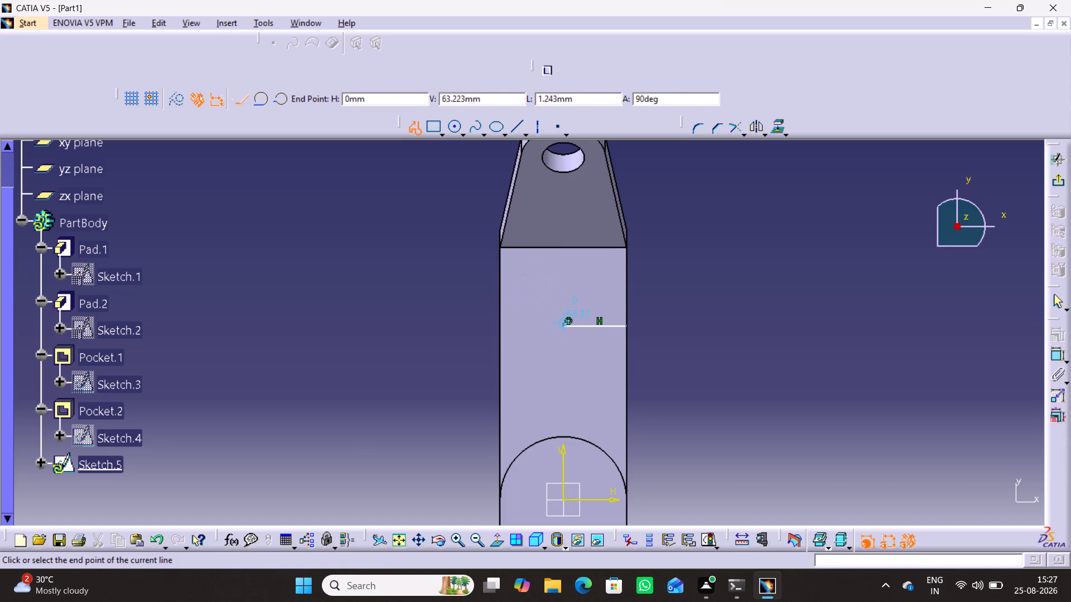
drag(564, 327, 537, 299)
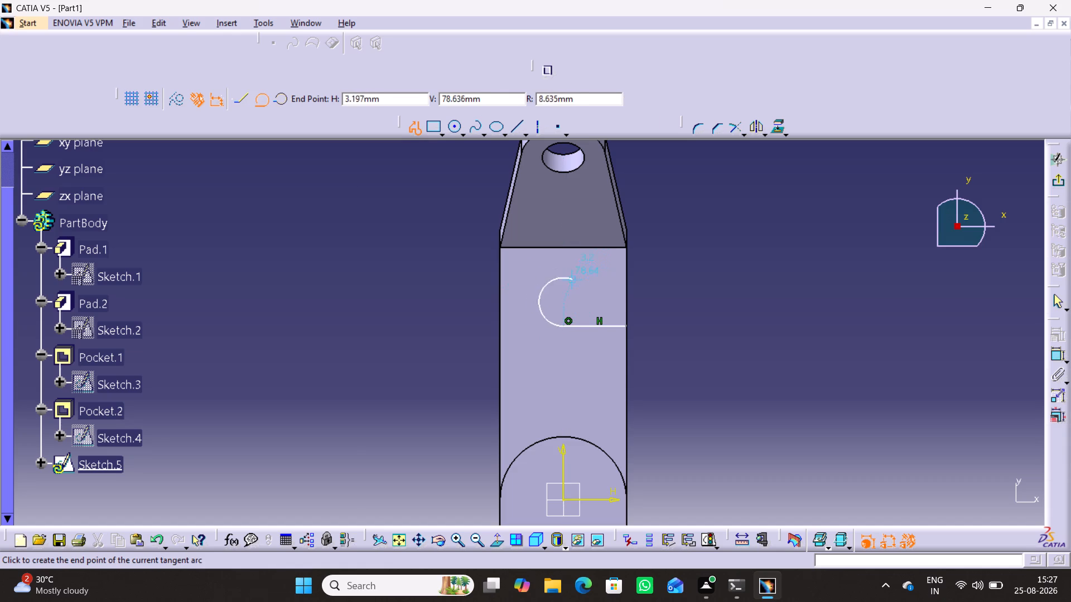
click(566, 288)
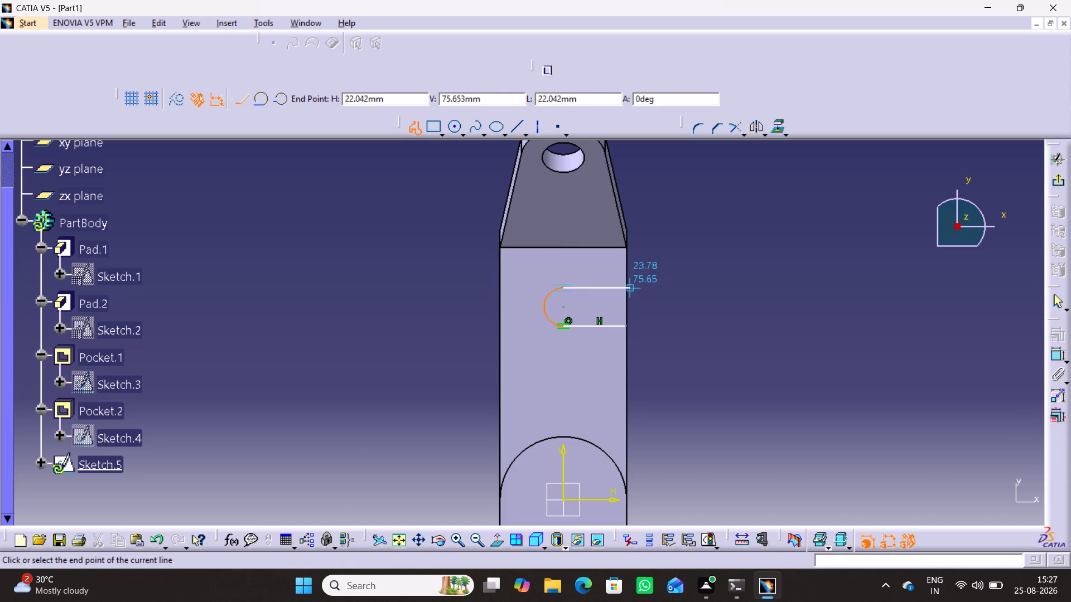
click(626, 291)
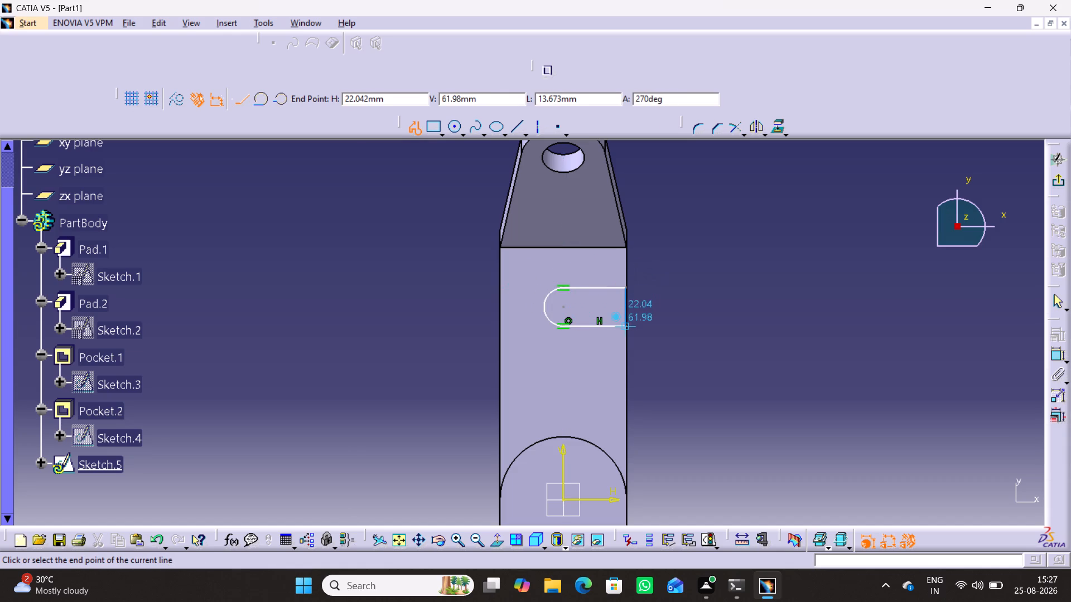
click(626, 323)
click(806, 294)
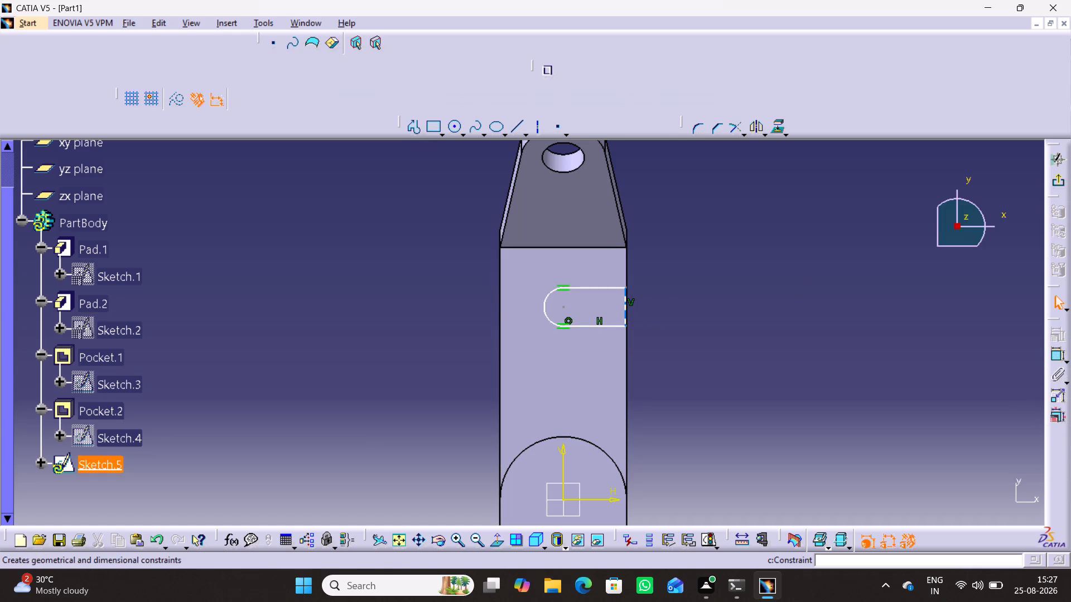
Pull the profile's closing line inward from the arm's side edge and constrain it coincident with that edge.
drag(623, 306, 610, 308)
click(702, 317)
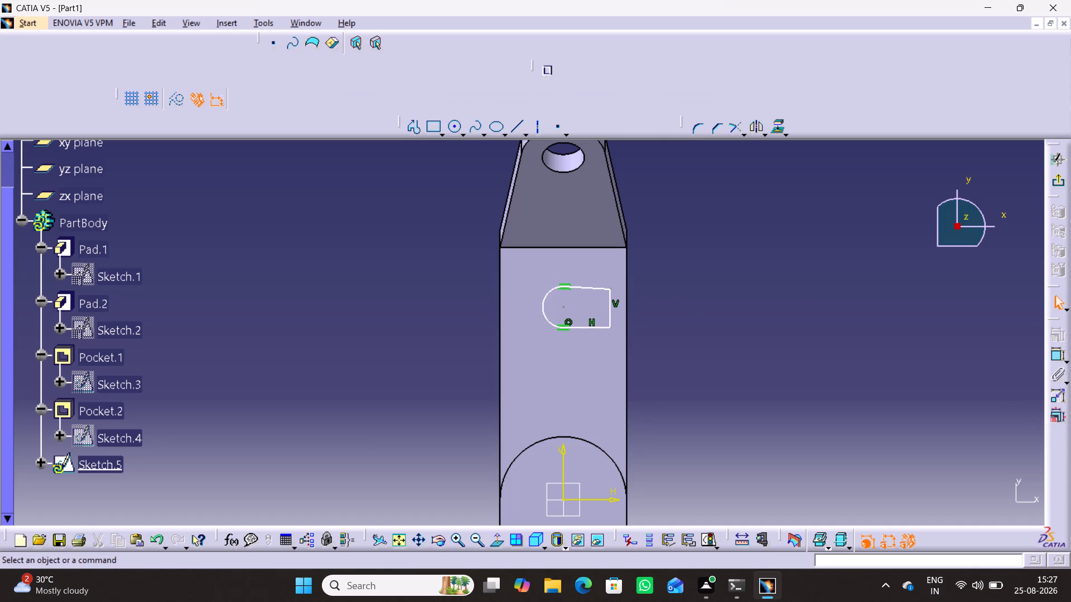
double_click(1053, 353)
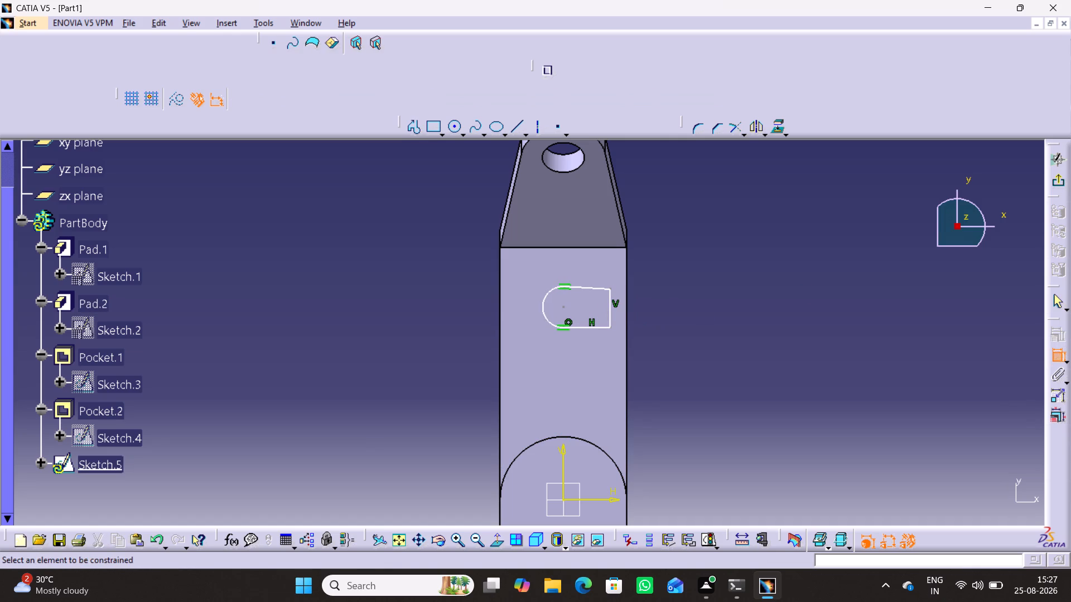
click(612, 329)
click(628, 332)
right_click(693, 298)
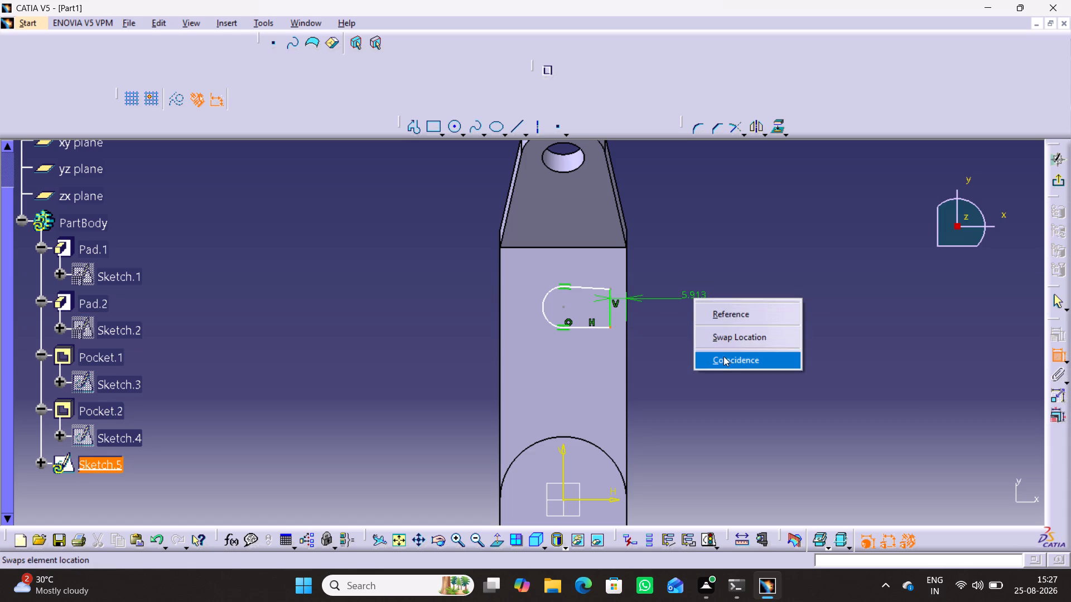
click(723, 356)
click(684, 326)
Apply a vertical constraint to the profile's slanted straight side nearest the bend.
click(609, 286)
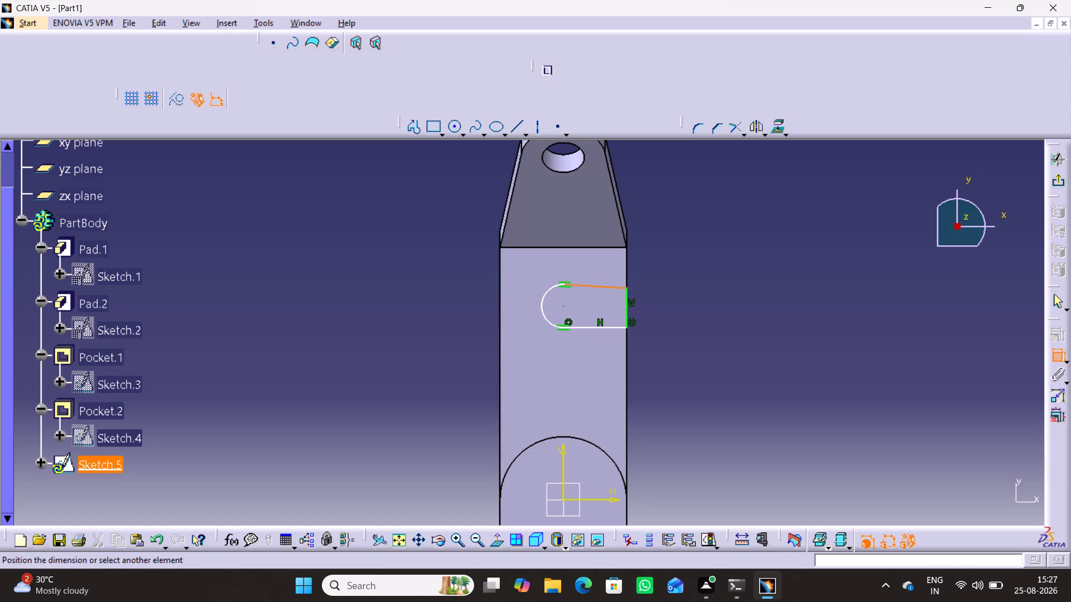
right_click(691, 244)
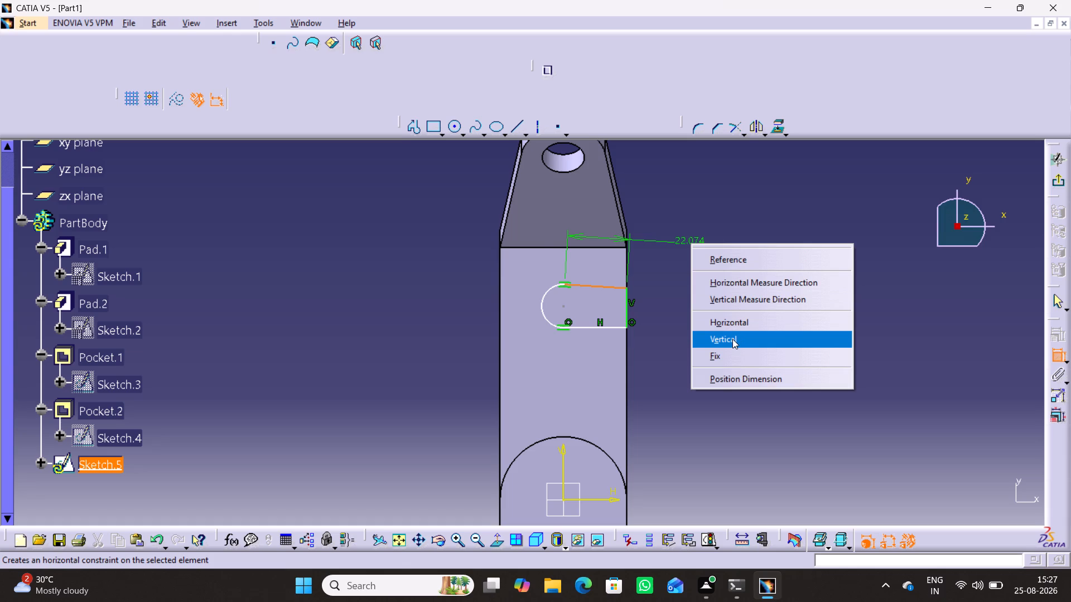
click(733, 338)
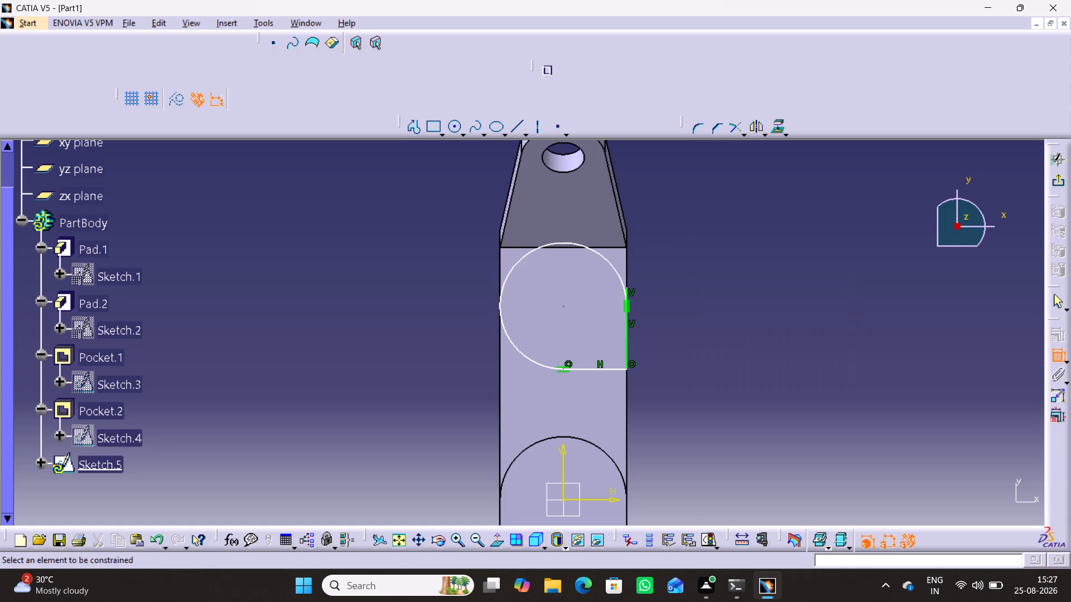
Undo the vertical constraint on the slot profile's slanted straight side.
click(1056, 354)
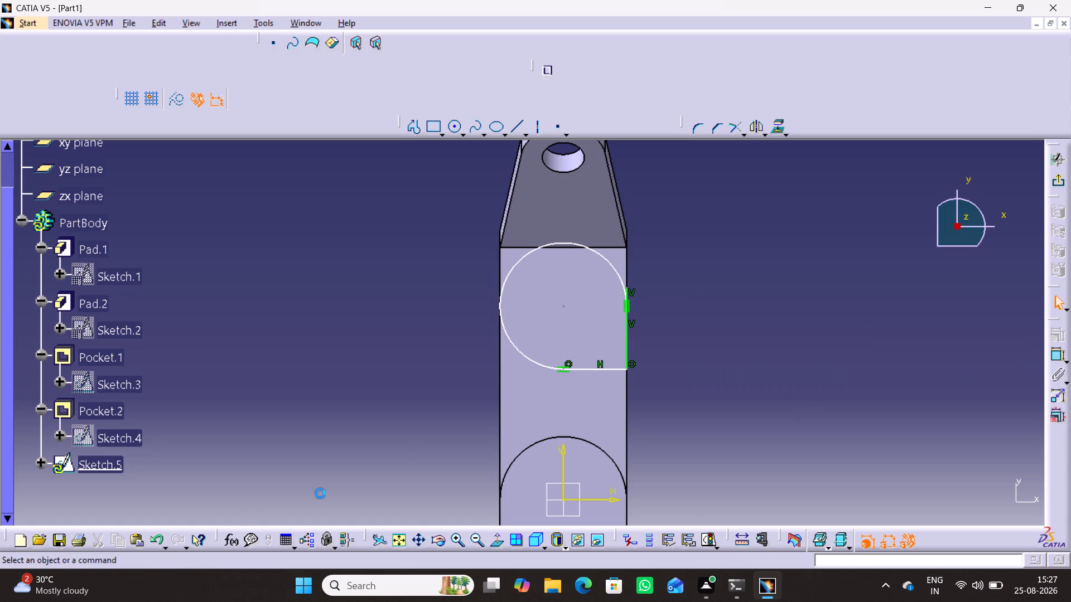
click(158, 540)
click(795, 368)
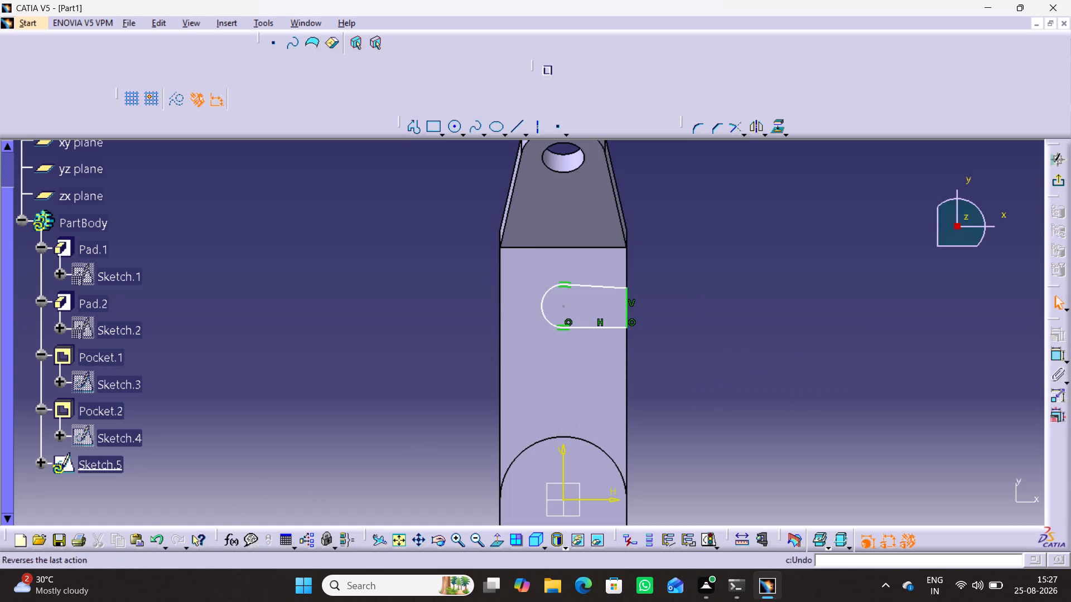
Apply a horizontal constraint to the slot profile's slanted straight side nearest the bend.
double_click(1054, 350)
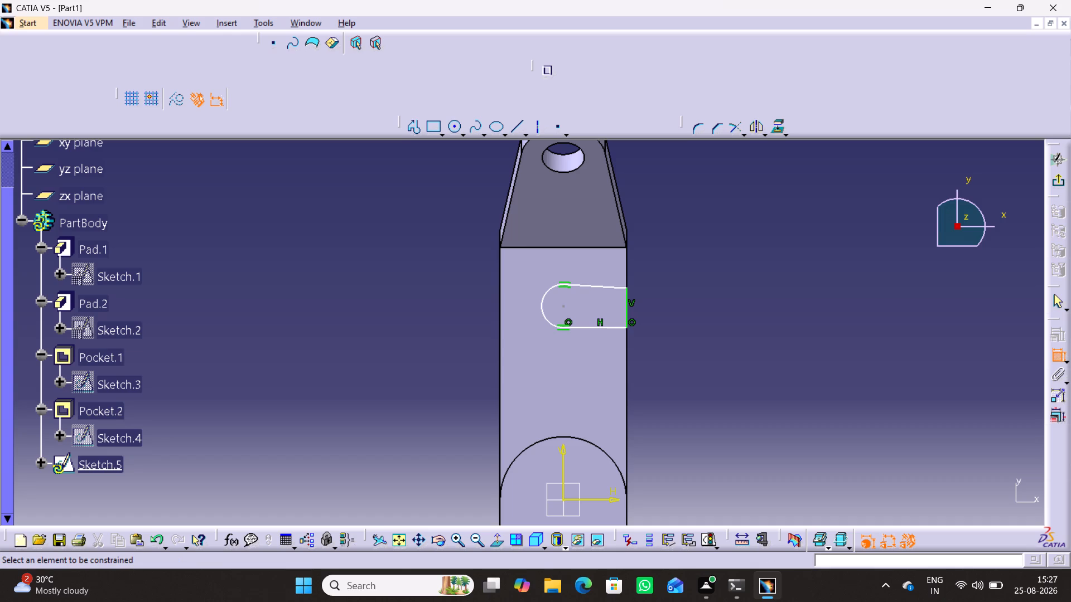
click(602, 287)
right_click(701, 278)
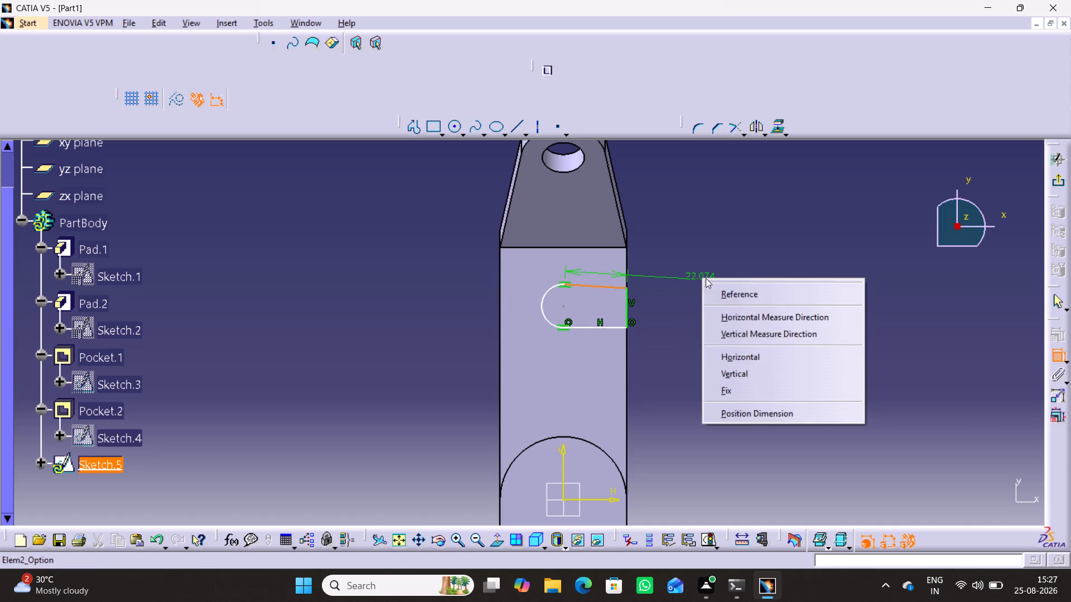
click(740, 351)
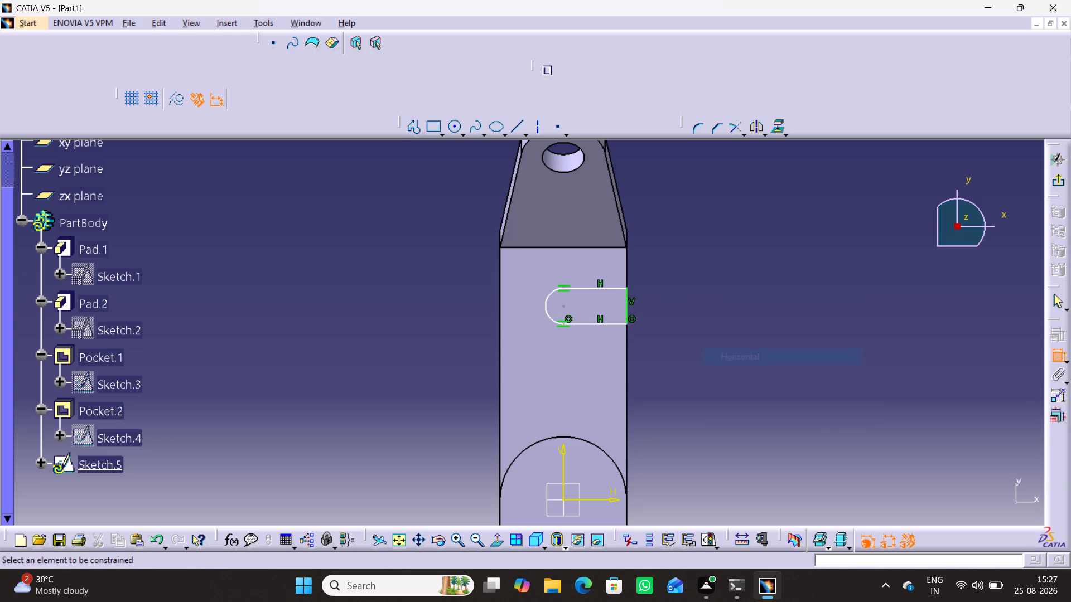
Dimension the radius of the slot profile's arc and set it to 9 mm.
click(547, 312)
click(423, 331)
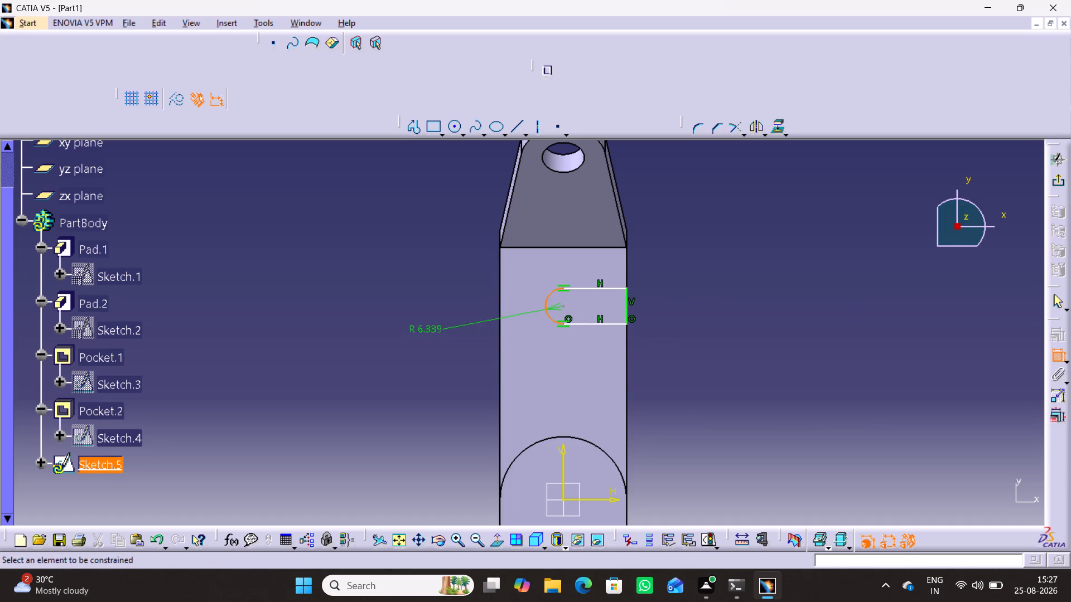
double_click(430, 329)
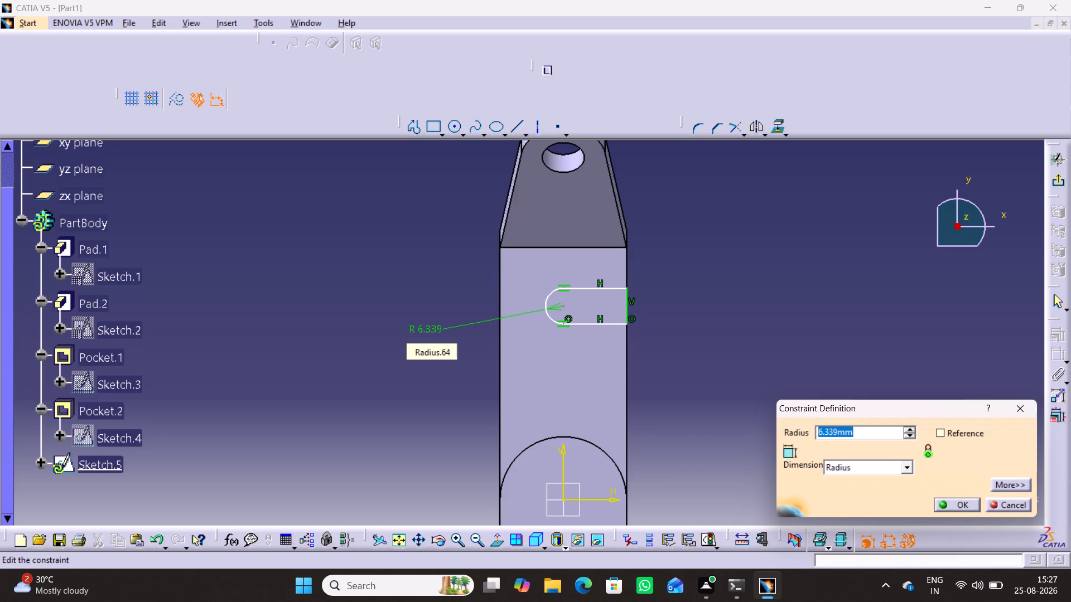
key(9)
key(Return)
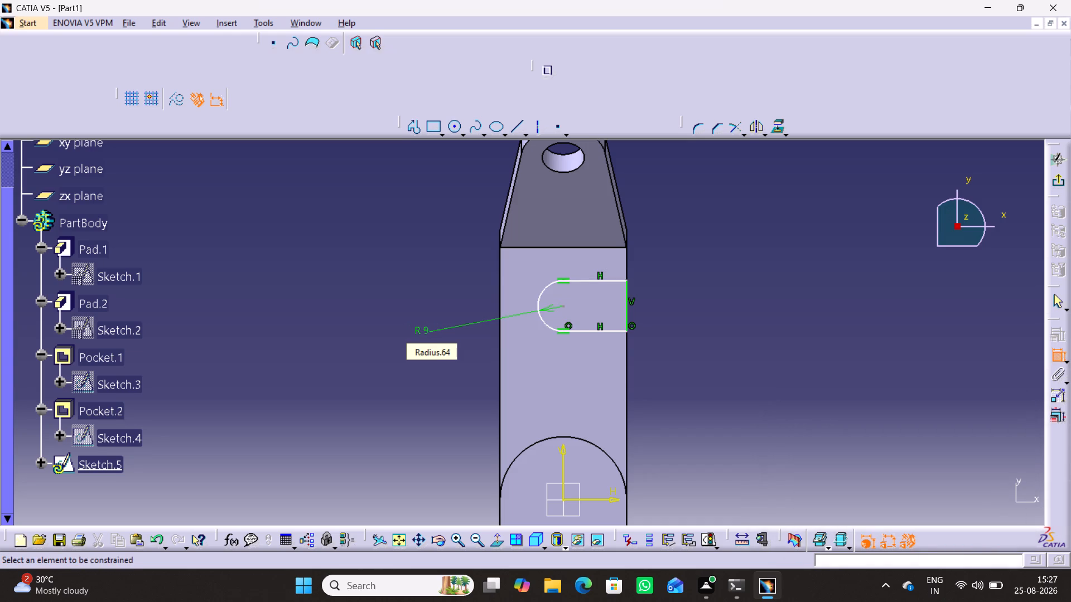
click(733, 268)
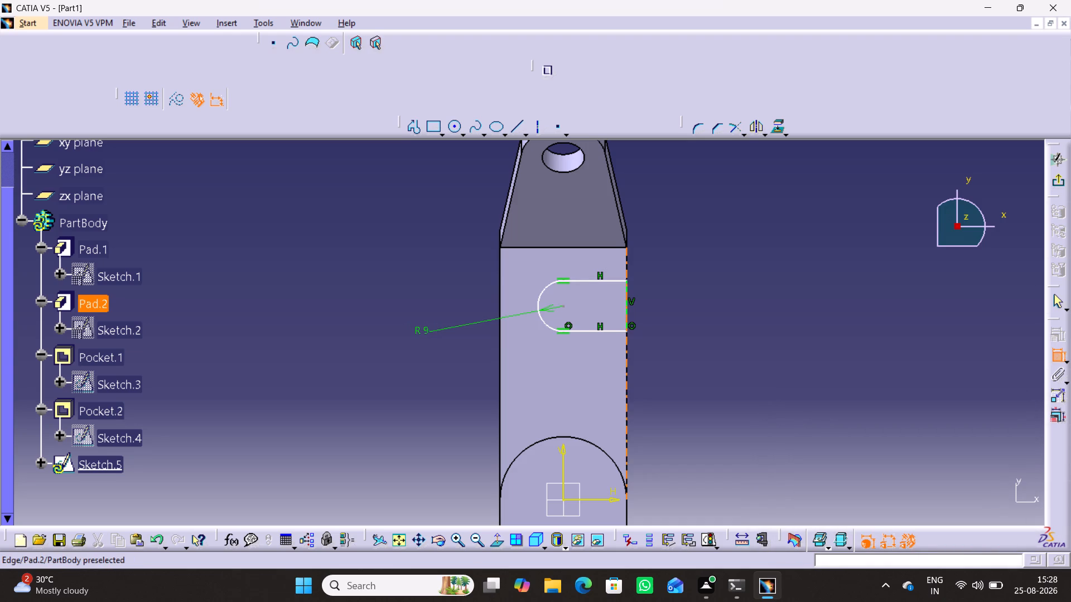
Constrain the slot arc's centre point coincident with the sketch's vertical axis.
click(563, 454)
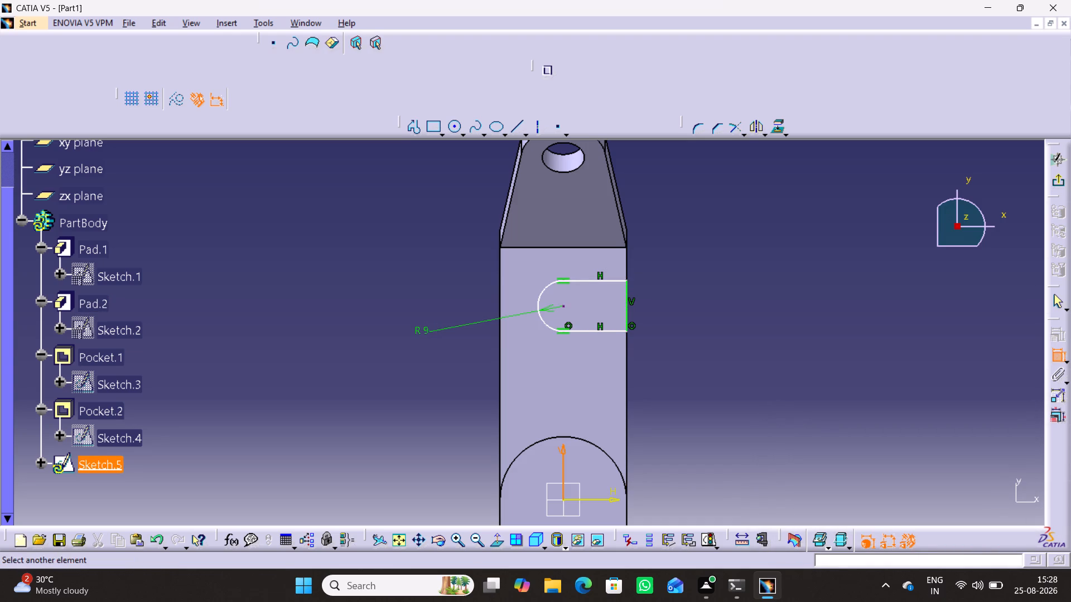
click(562, 307)
right_click(294, 261)
click(351, 319)
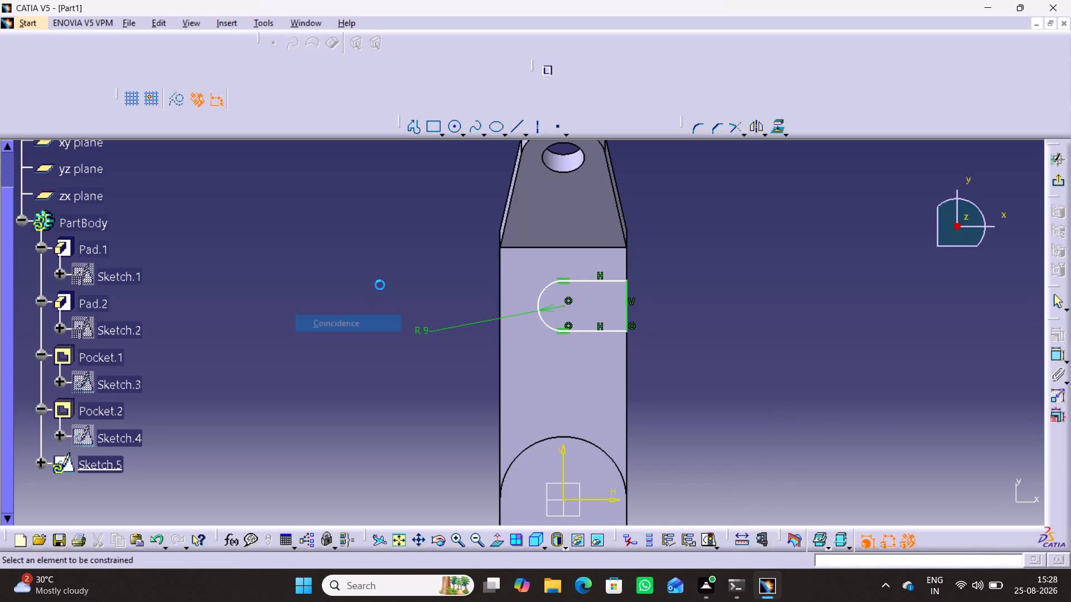
click(388, 244)
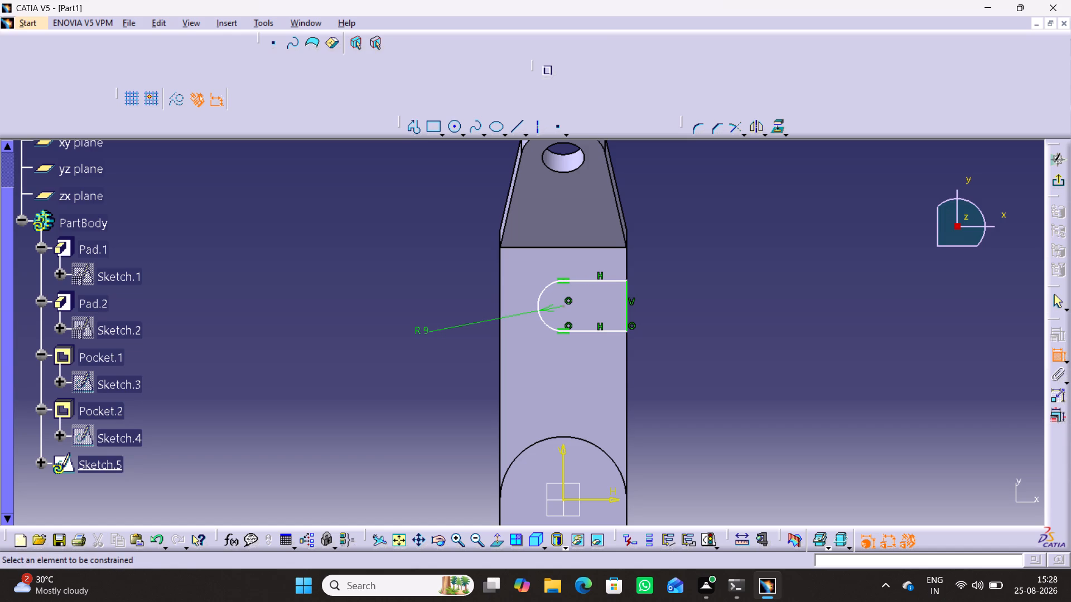
Set the distance from the slot arc's centre to the horizontal sketch axis to 60 mm and exit the sketch.
click(563, 304)
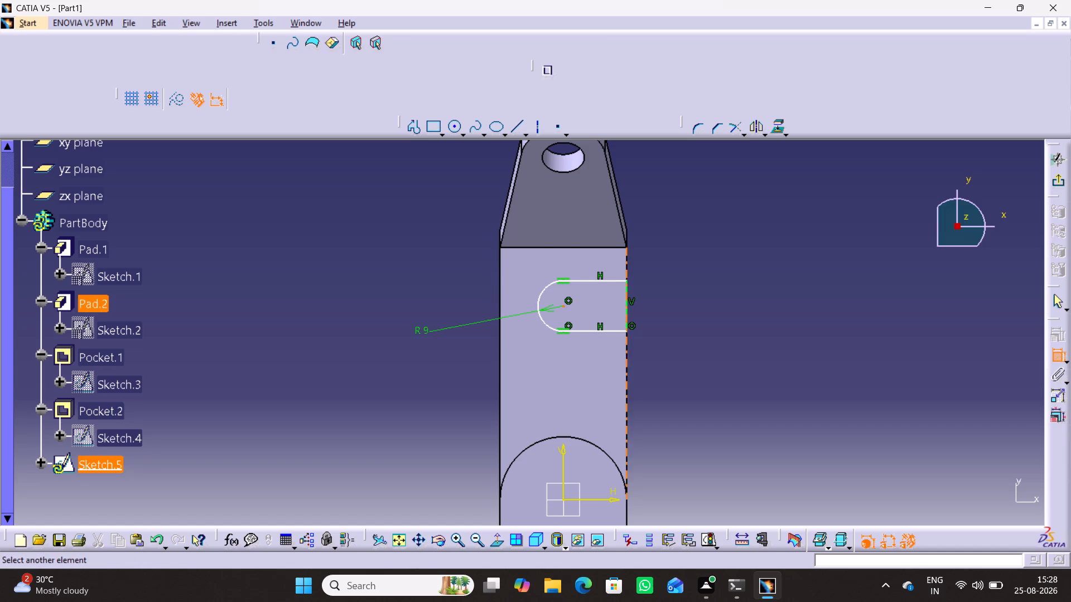
click(601, 499)
click(690, 382)
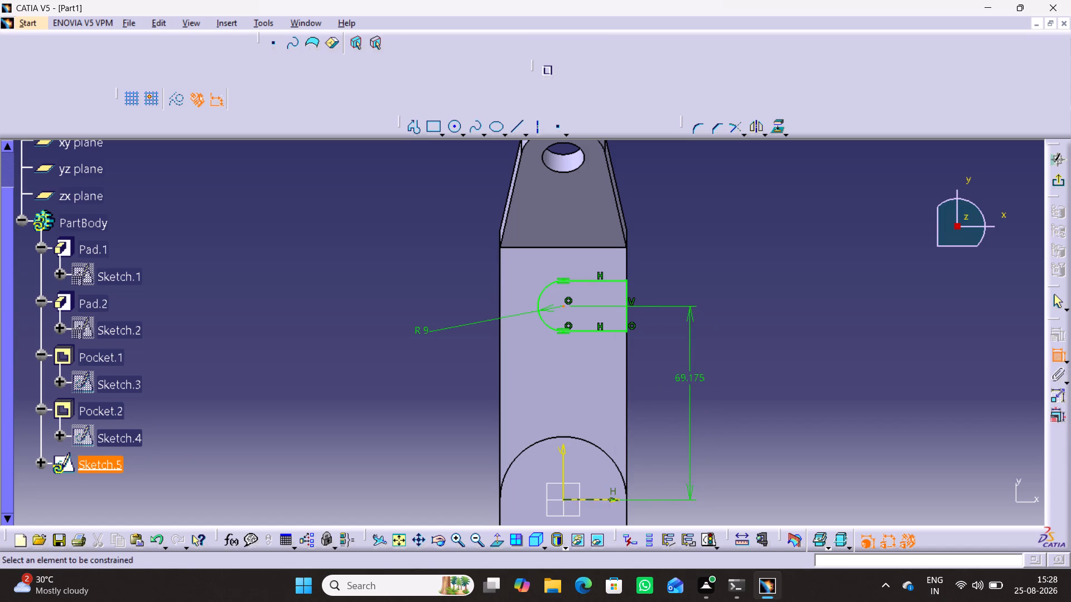
double_click(687, 378)
text(60)
key(Return)
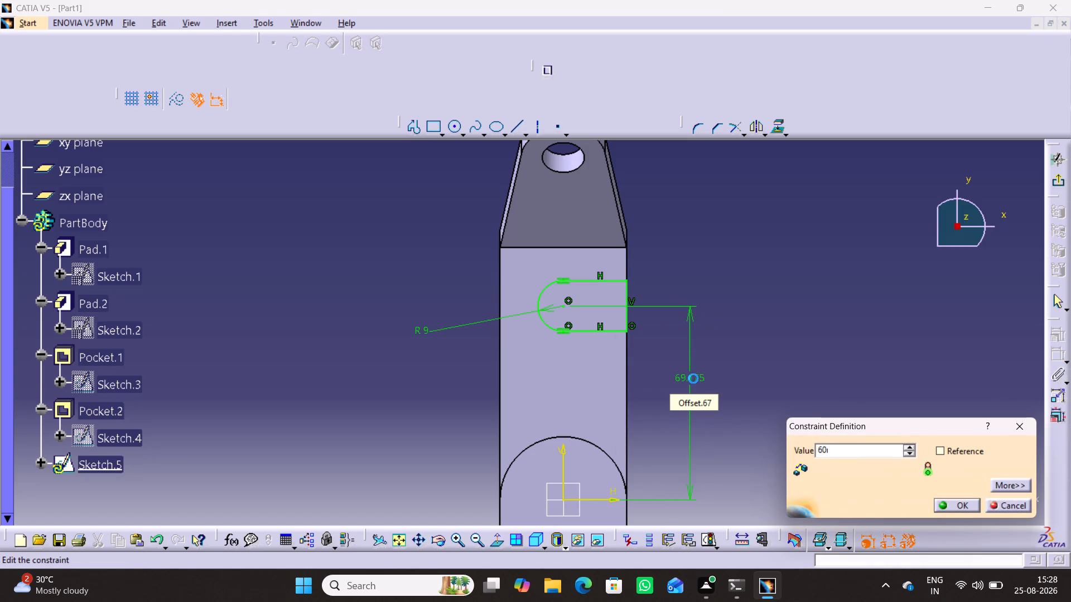
click(753, 319)
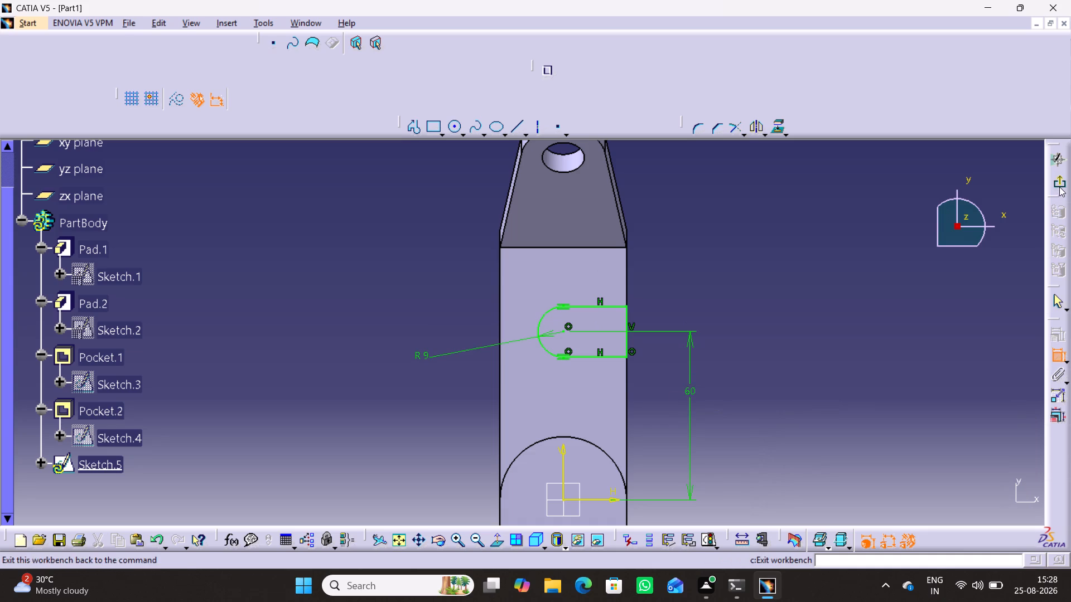
click(1060, 182)
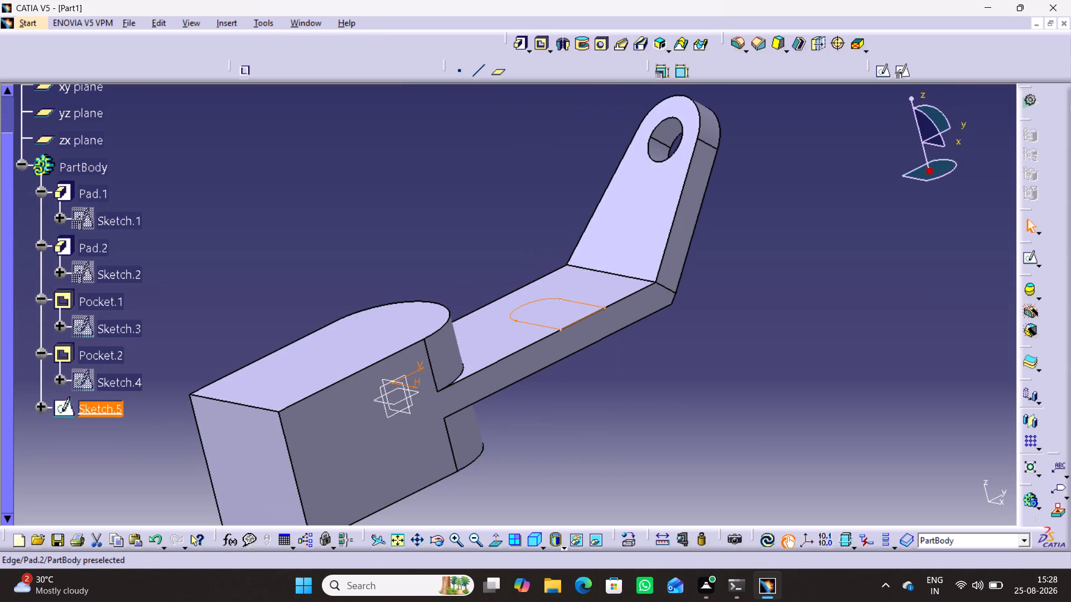
Cut the slot profile through the arm with a Pocket using the Up to next limit.
click(538, 42)
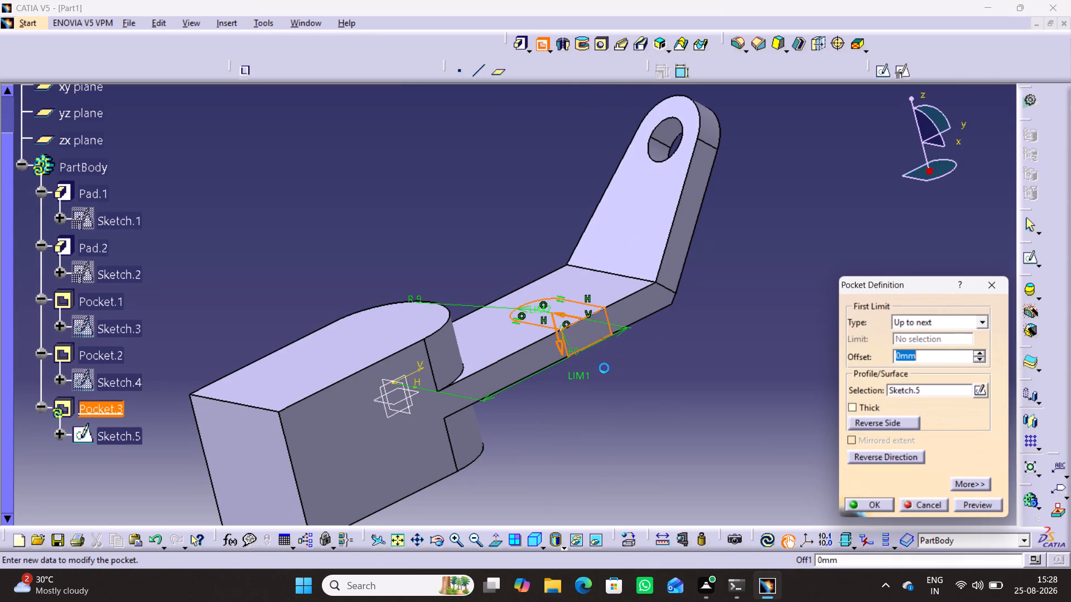
click(982, 503)
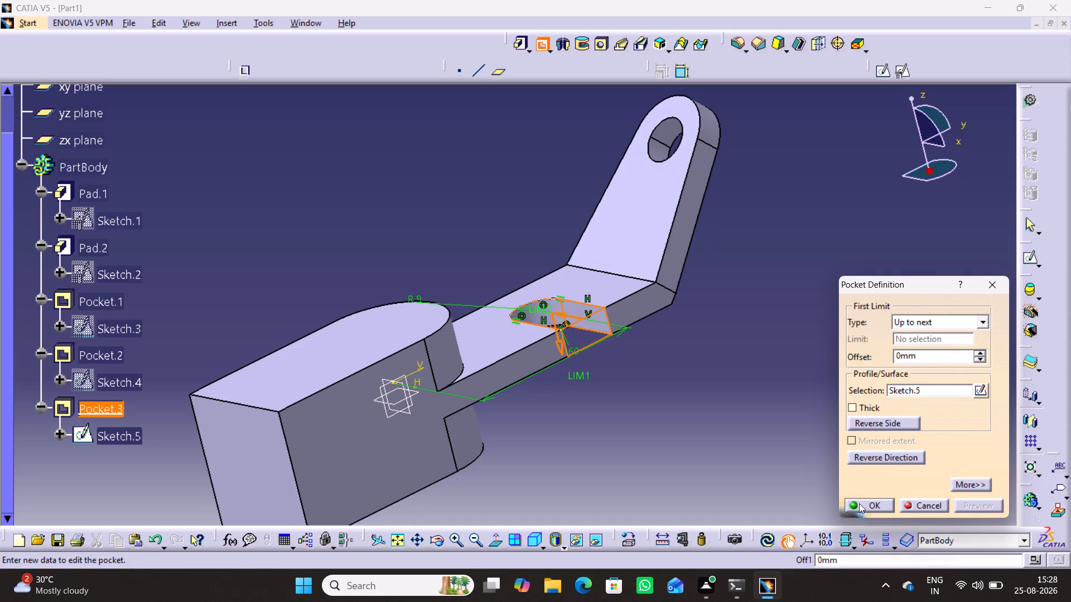
click(860, 502)
click(696, 389)
Examine the side slot in the arm and the large rounded block from several viewing angles.
middle_drag(676, 413, 787, 440)
right_drag(676, 413, 787, 440)
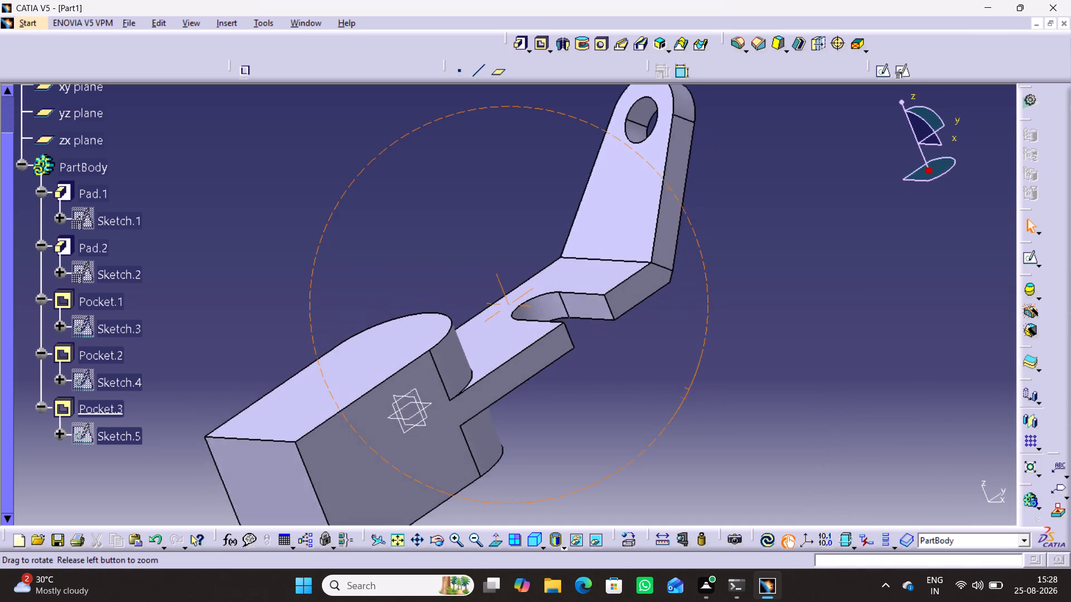
right_drag(787, 440, 825, 433)
middle_drag(787, 440, 834, 431)
middle_drag(341, 292, 544, 298)
right_drag(347, 282, 544, 299)
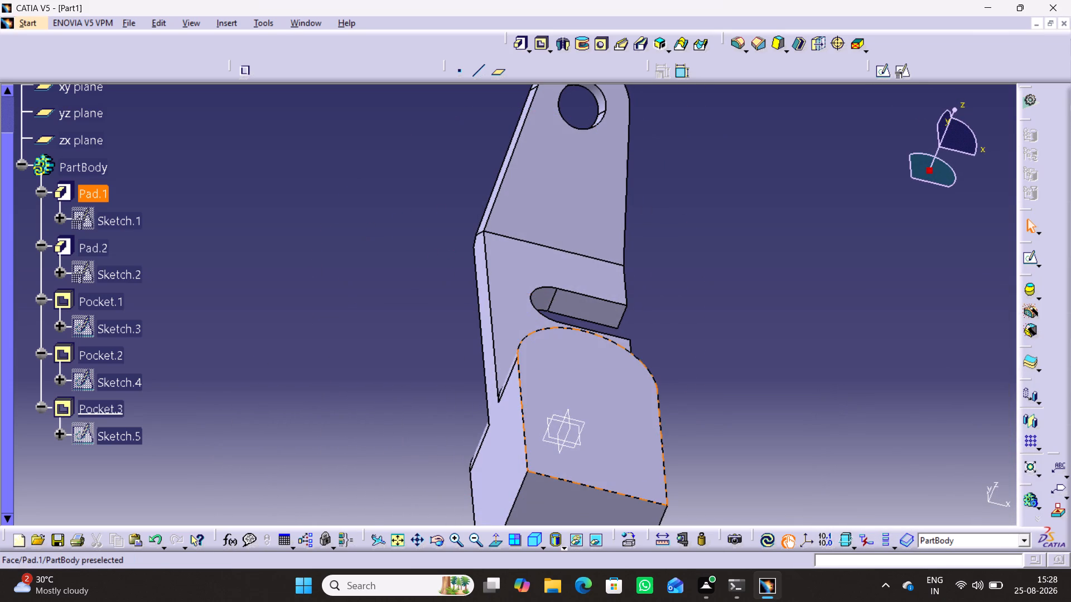
click(593, 406)
click(738, 357)
middle_drag(729, 374, 703, 304)
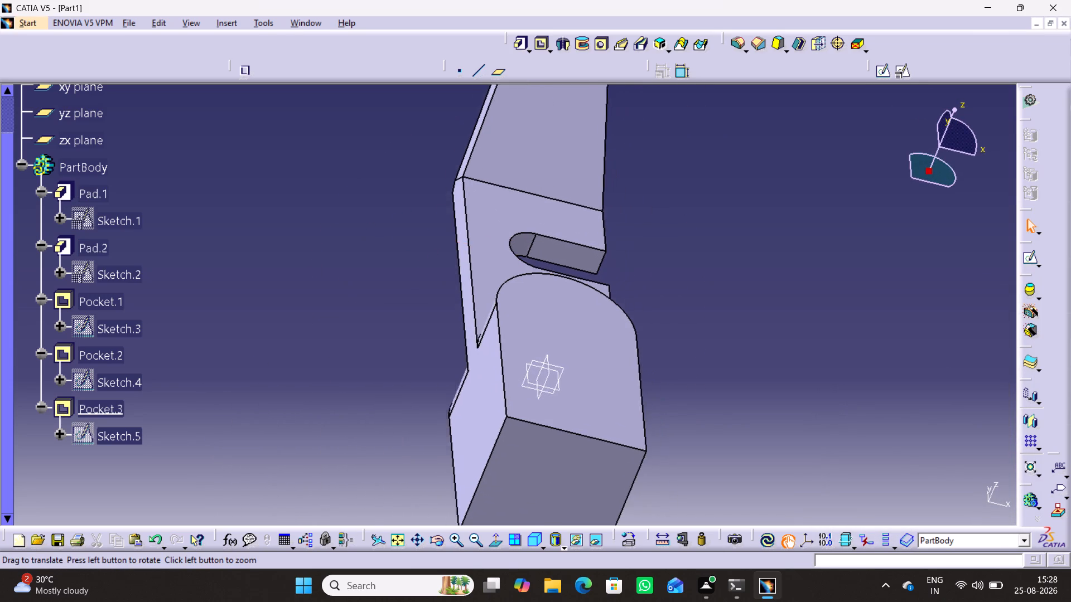
middle_drag(703, 304, 698, 300)
Open a positioned sketch on the xy plane with implicit origin and orientation.
scroll(129, 319, up, 2)
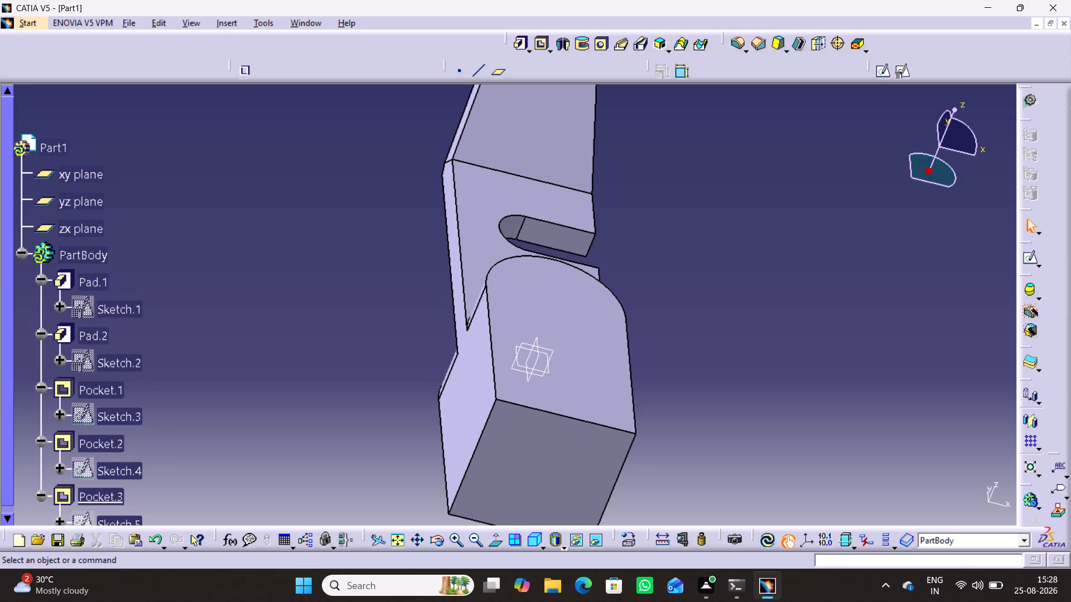
click(23, 254)
click(56, 177)
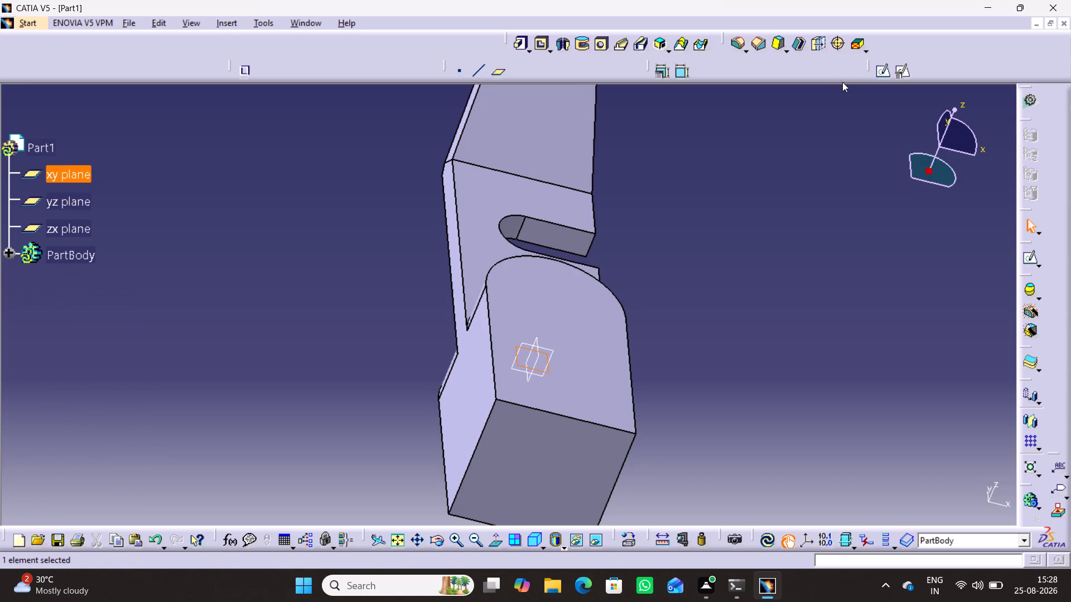
click(905, 63)
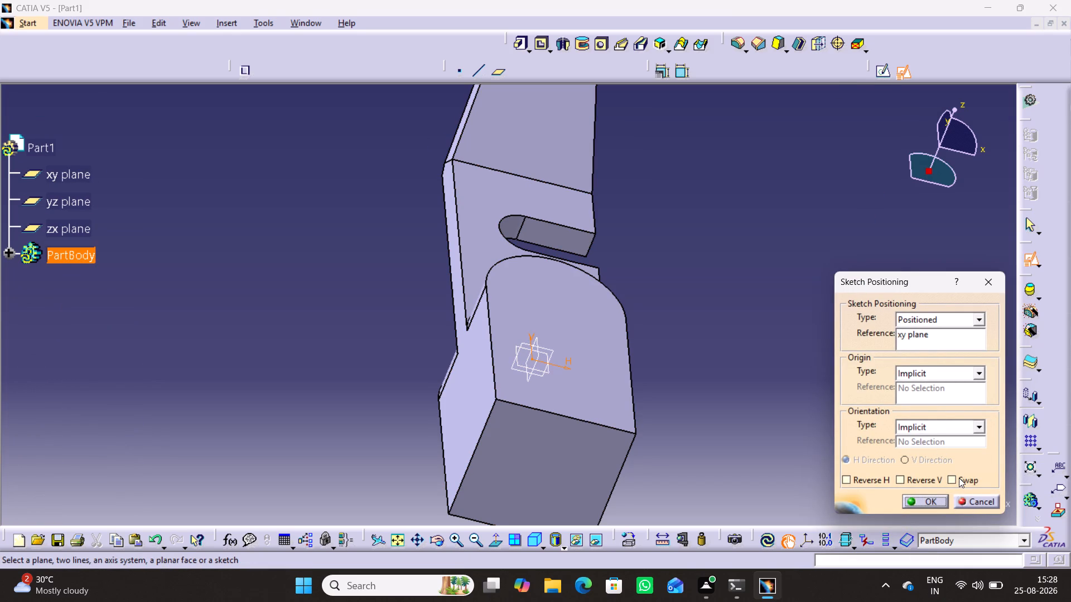
click(915, 499)
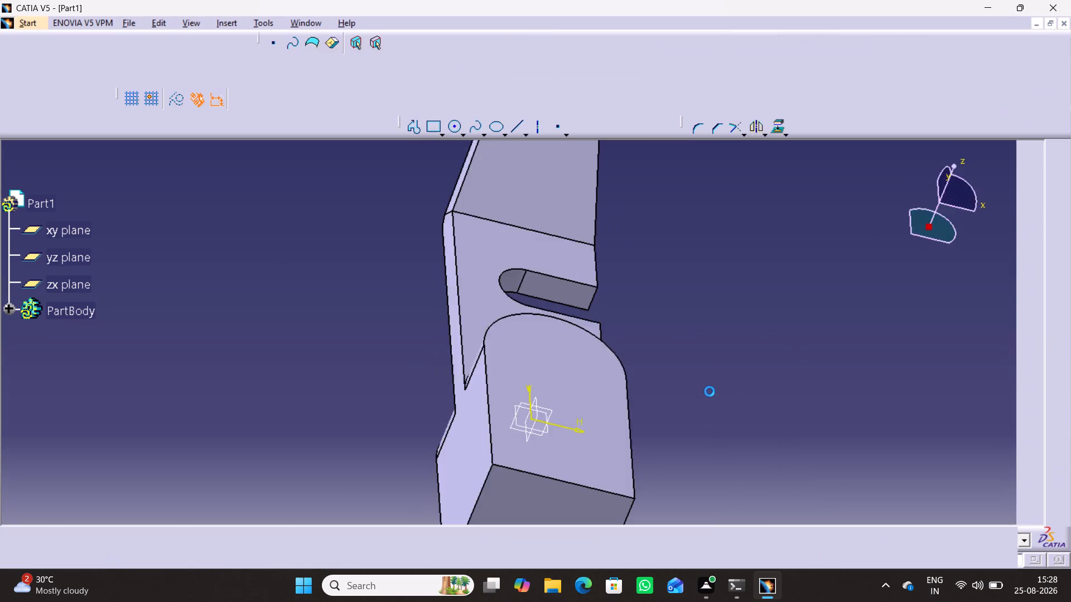
middle_drag(710, 390, 693, 273)
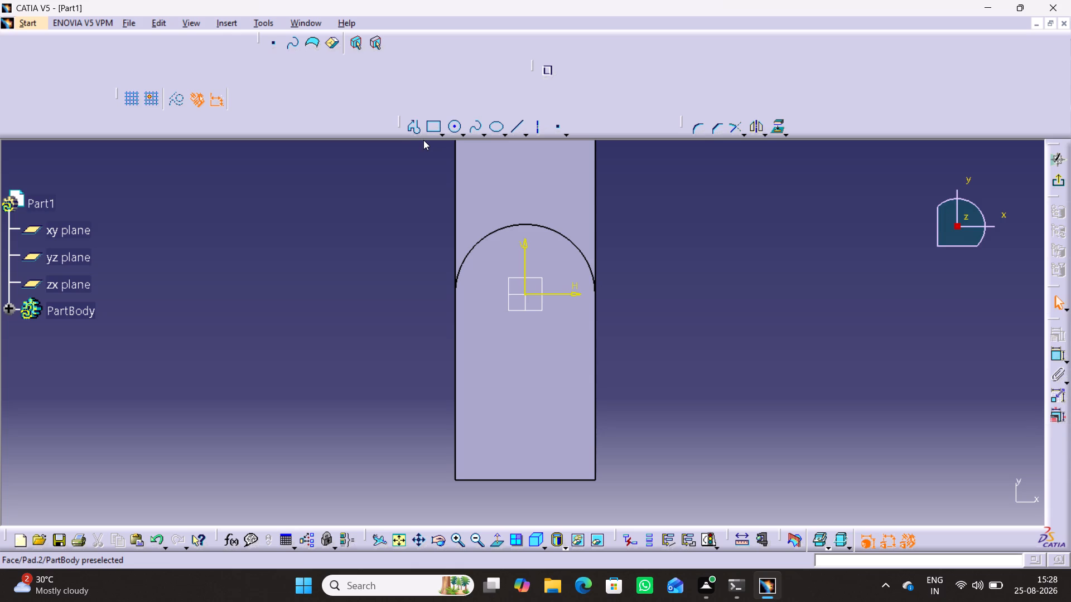
Project the large block's straight end edge, opposite its rounded end, onto the sketch plane.
click(518, 480)
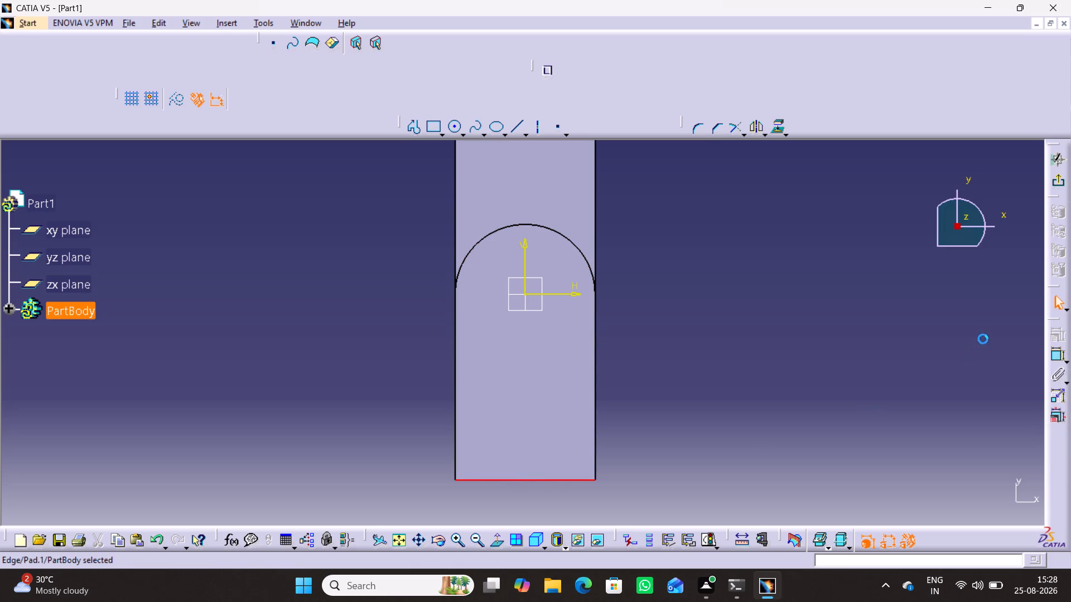
click(777, 131)
click(752, 288)
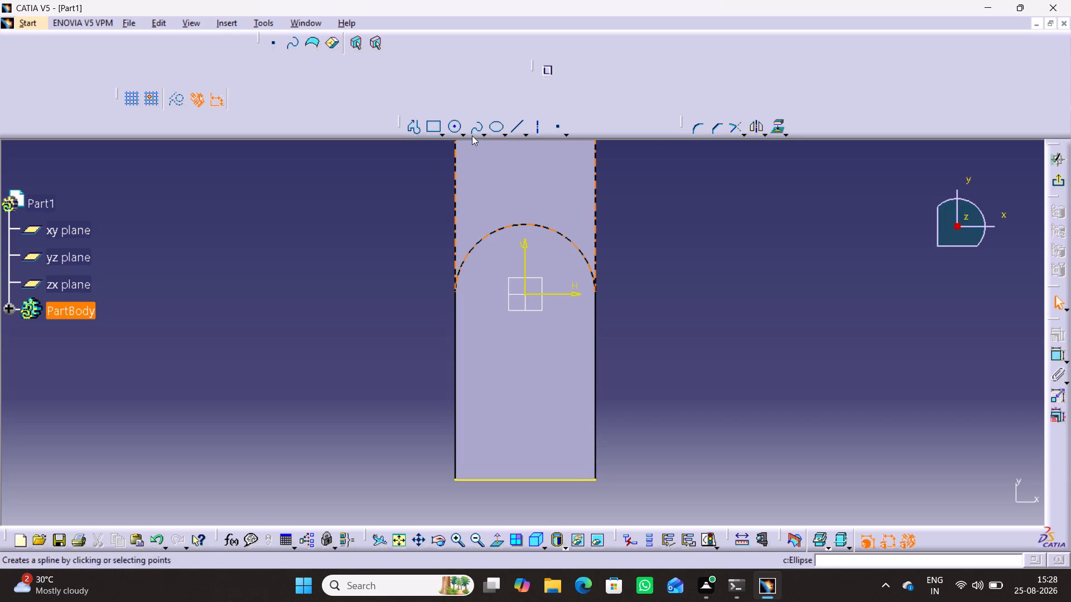
Draw an open three-line rectangular profile about 21 mm wide and 46 mm long, with both sides starting on the projected end edge.
click(422, 129)
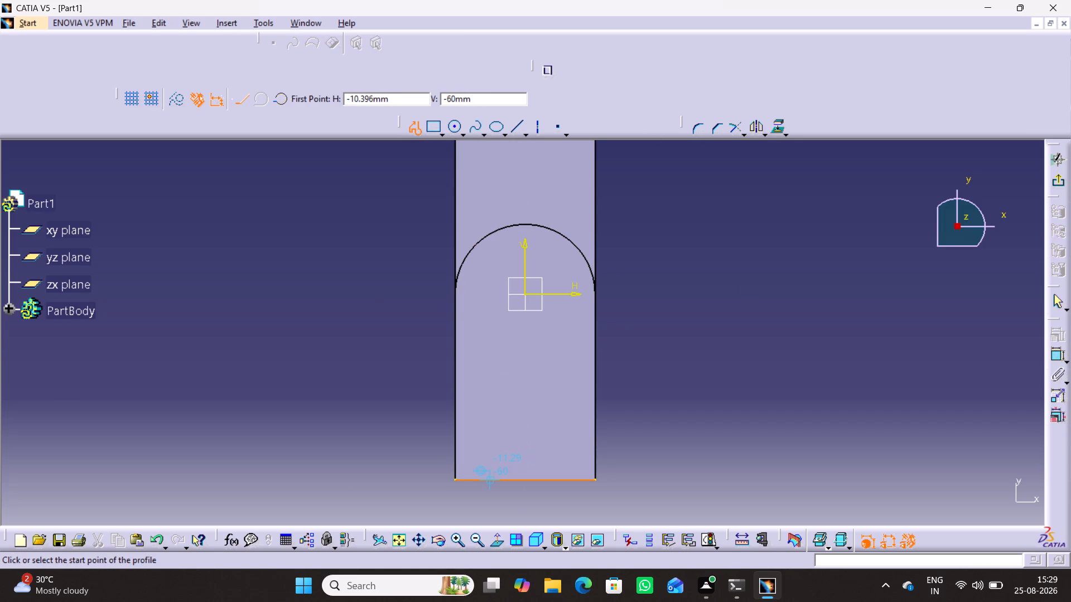
click(490, 478)
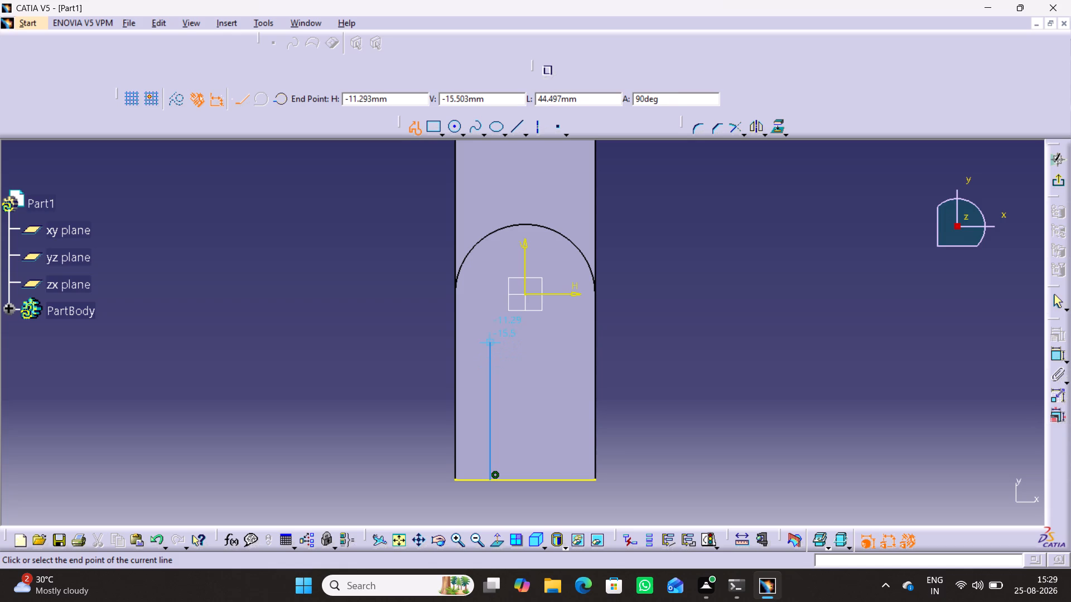
click(491, 338)
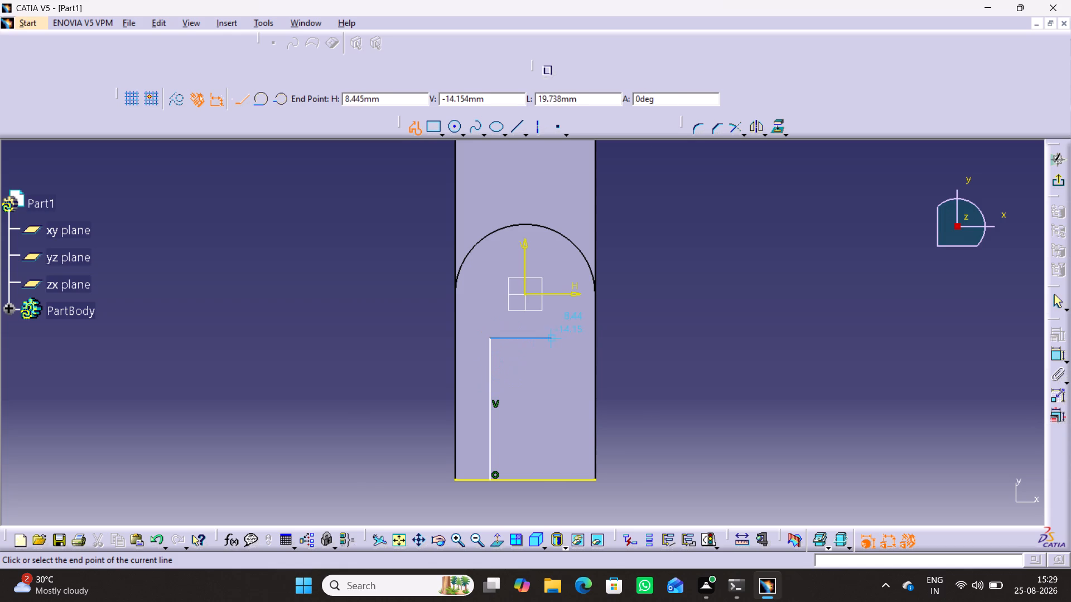
click(555, 339)
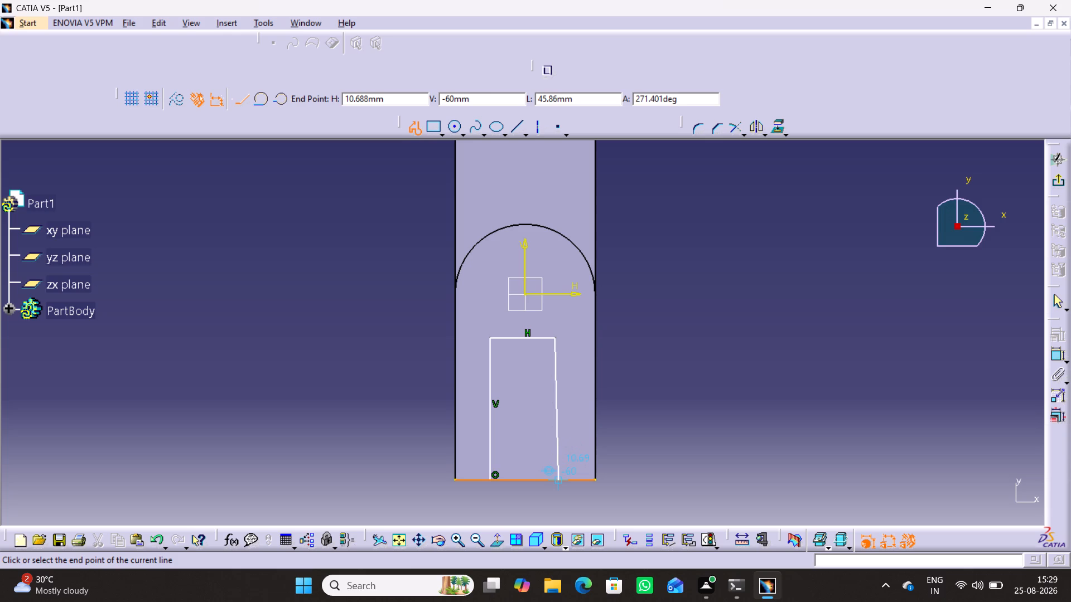
click(554, 479)
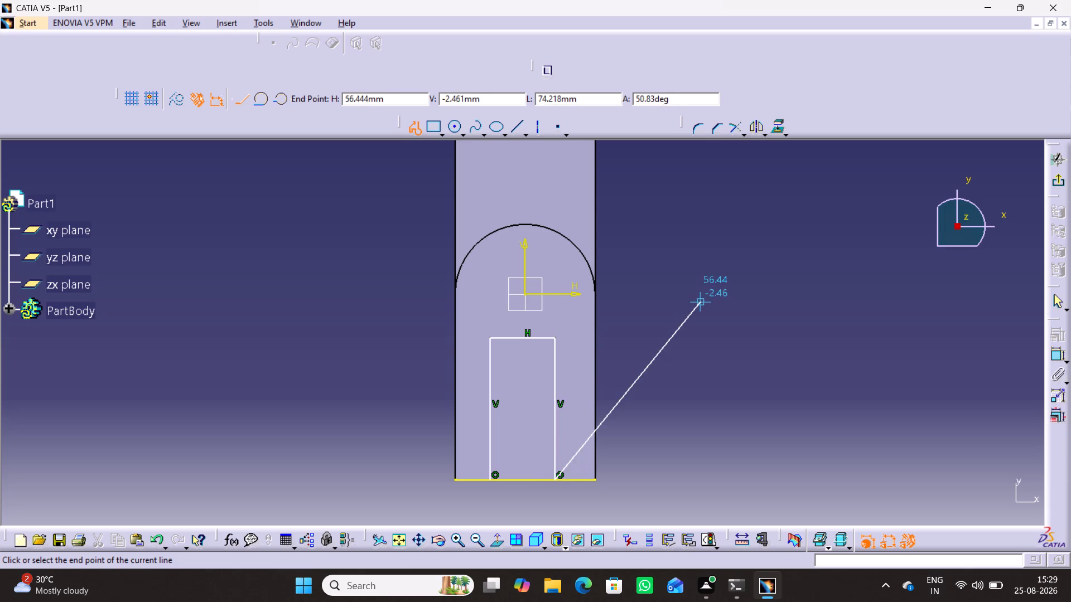
click(1059, 296)
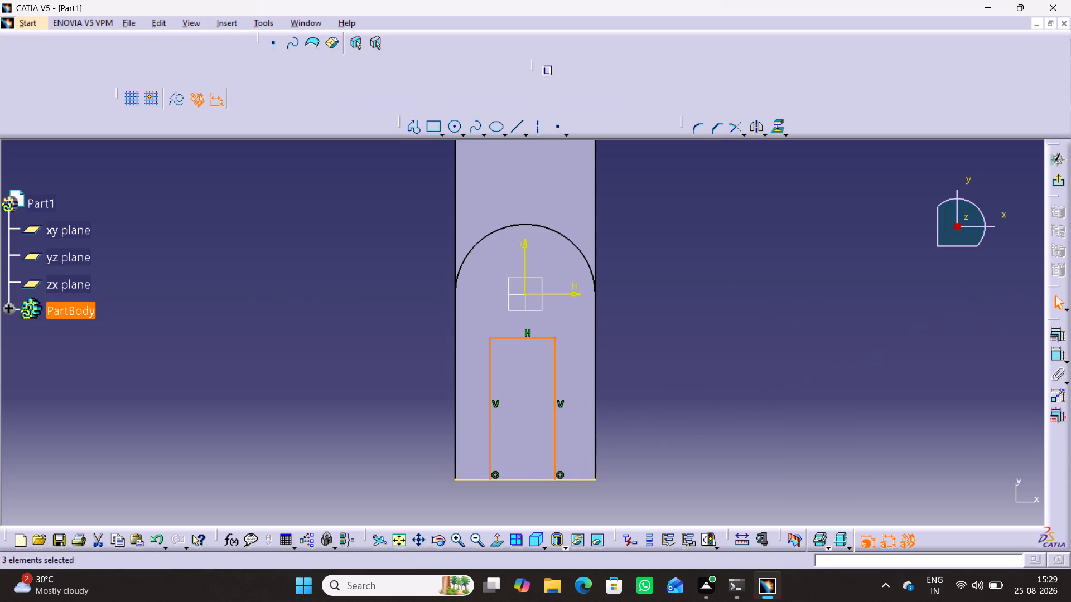
Convert the short horizontal line of the slot profile to a construction element.
click(805, 284)
click(538, 336)
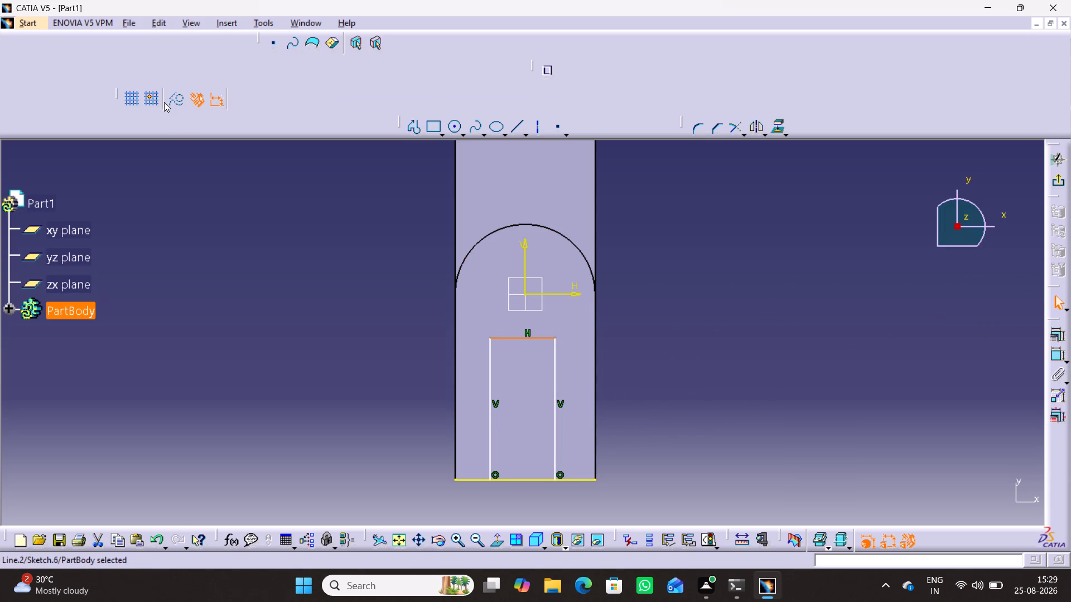
click(173, 100)
click(193, 198)
click(175, 99)
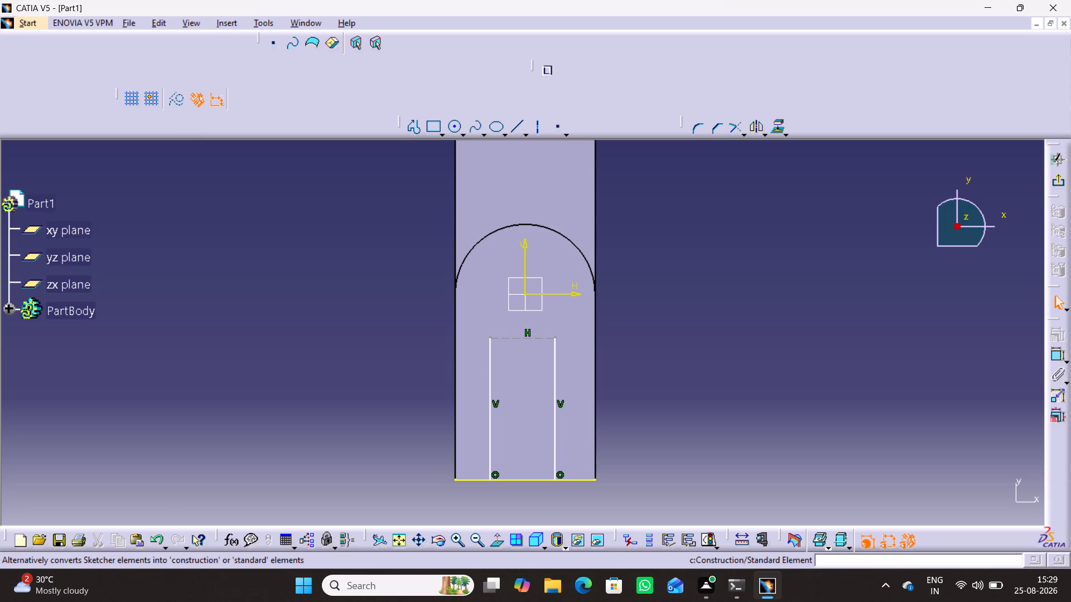
drag(220, 211, 225, 213)
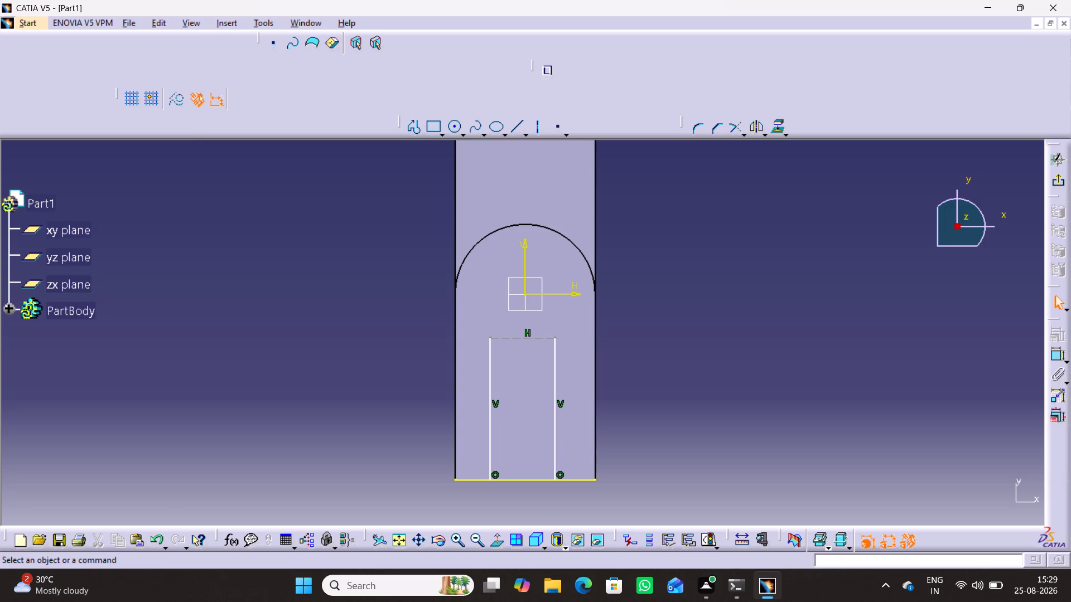
Constrain the slot profile's two long sides symmetric about the sketch's vertical axis.
right_drag(754, 389, 762, 256)
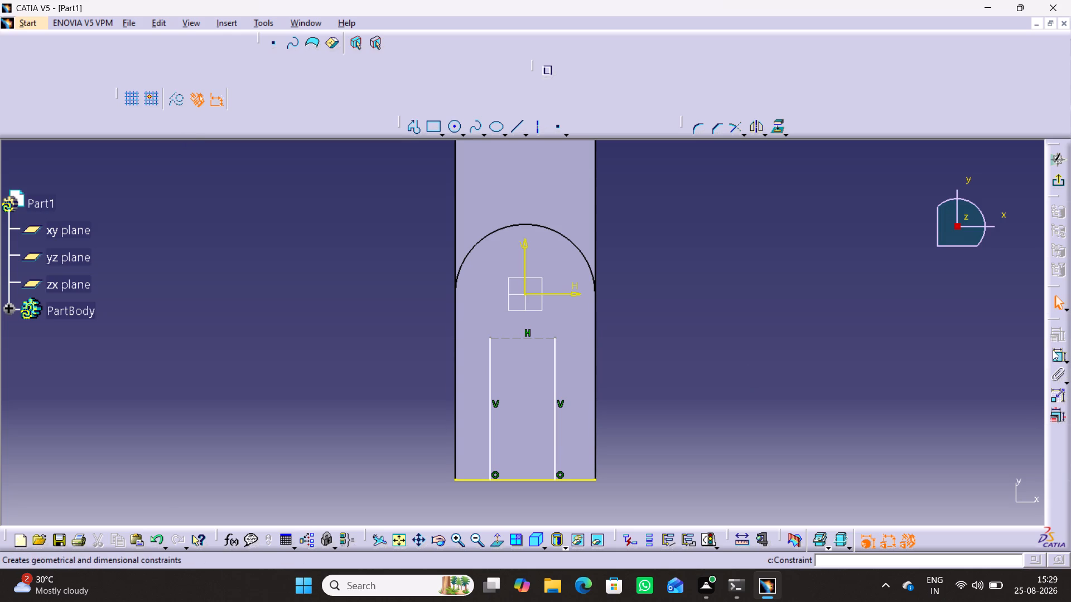
click(1053, 350)
click(557, 370)
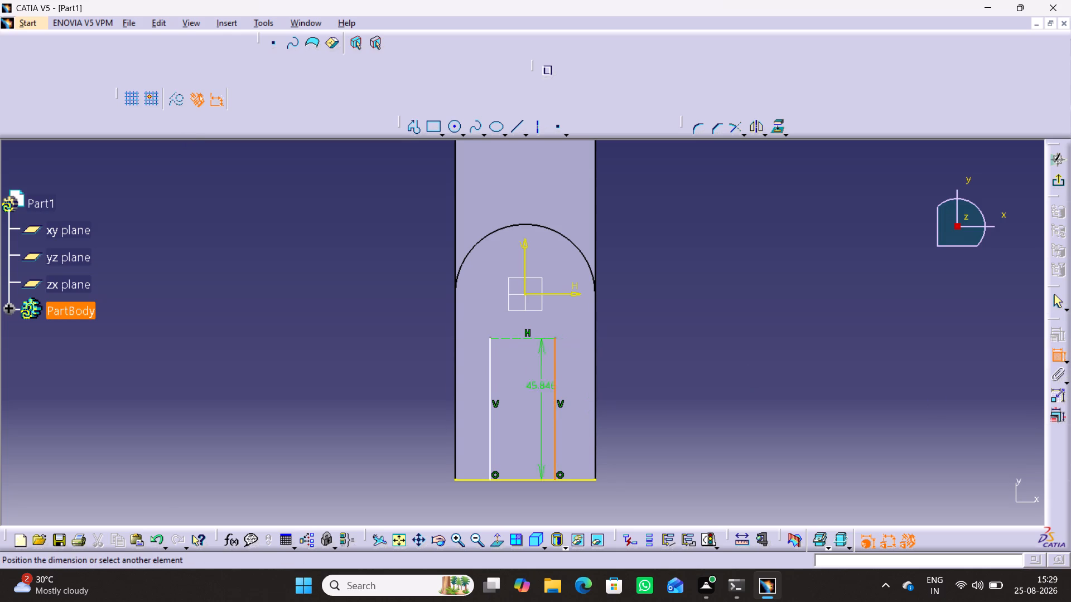
click(493, 377)
right_click(735, 322)
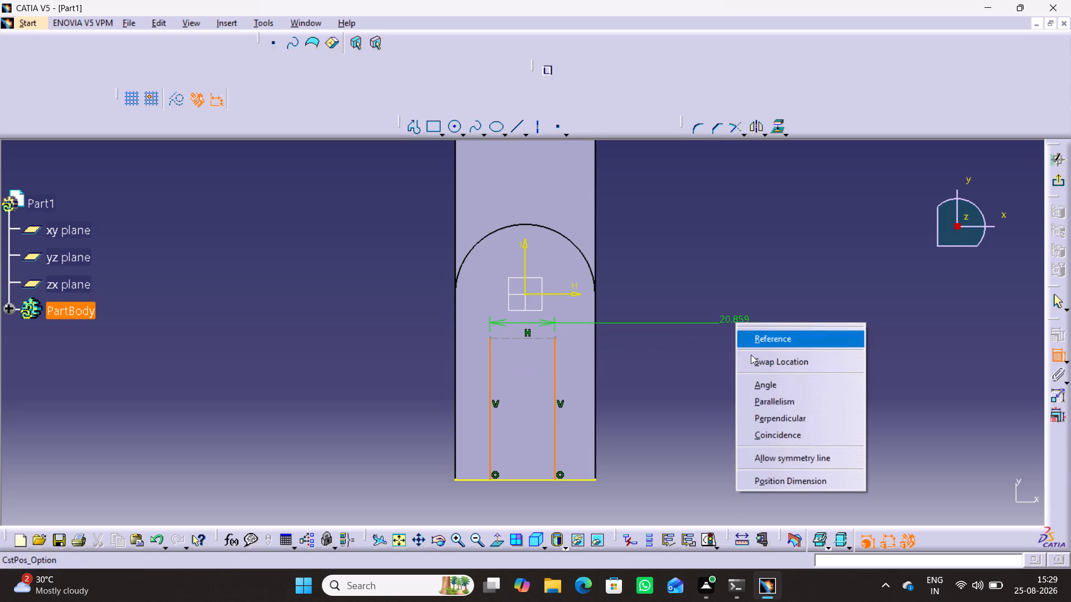
click(769, 457)
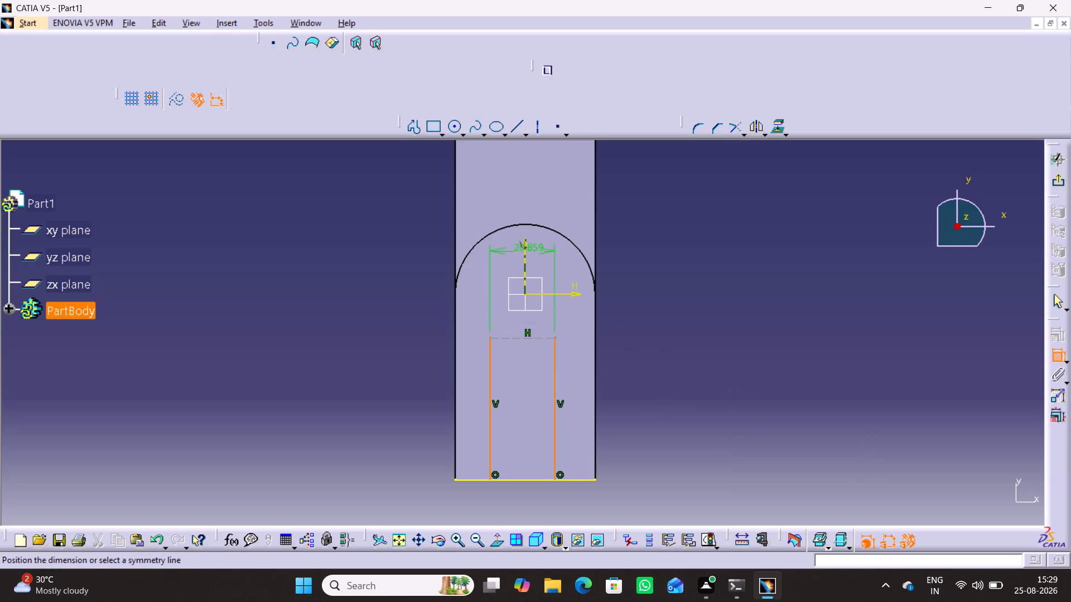
click(524, 251)
click(699, 249)
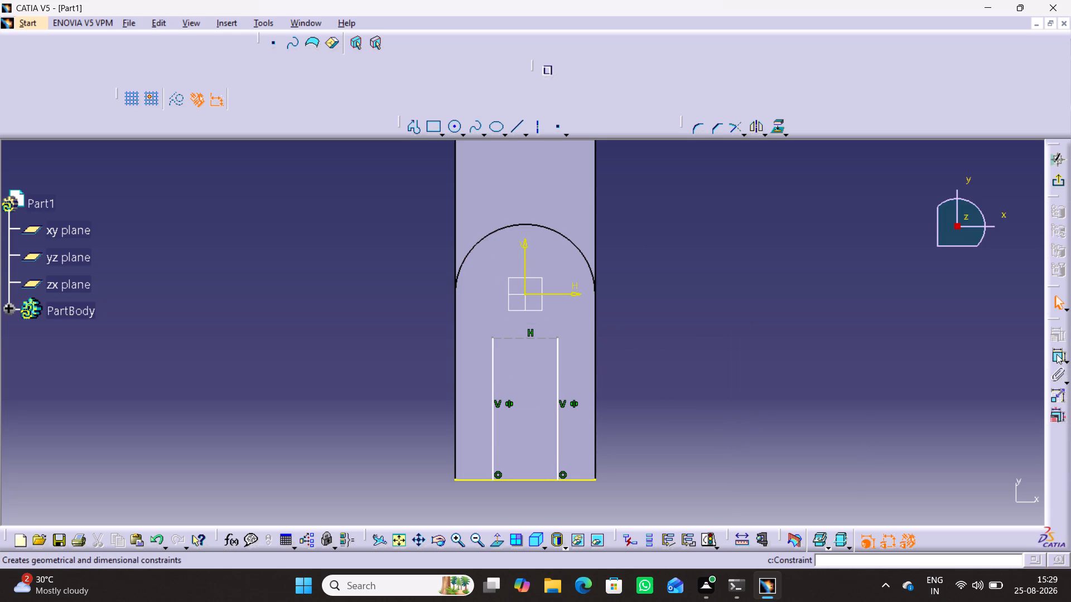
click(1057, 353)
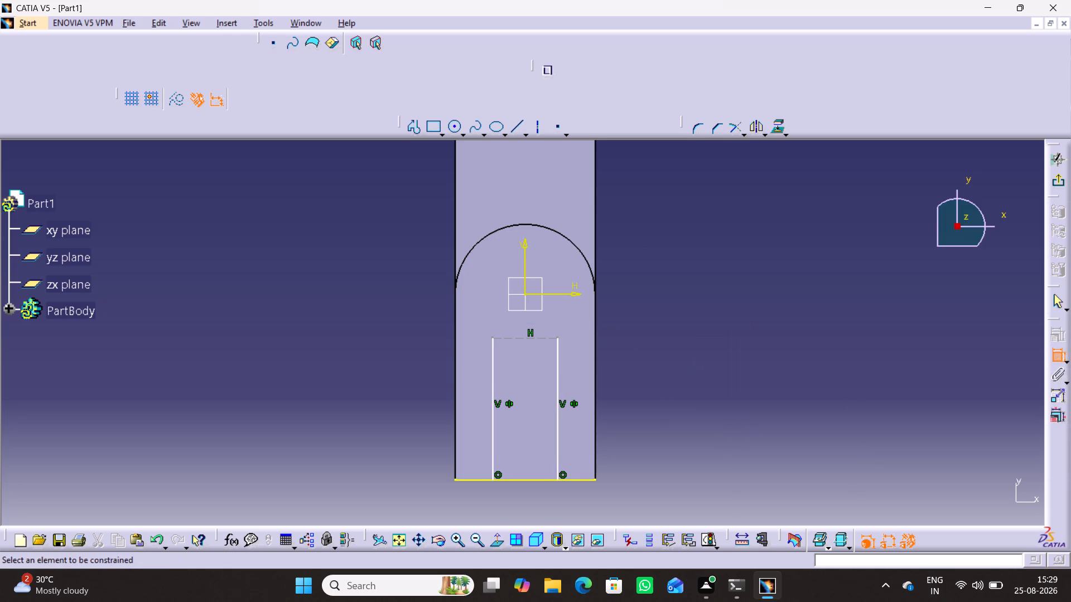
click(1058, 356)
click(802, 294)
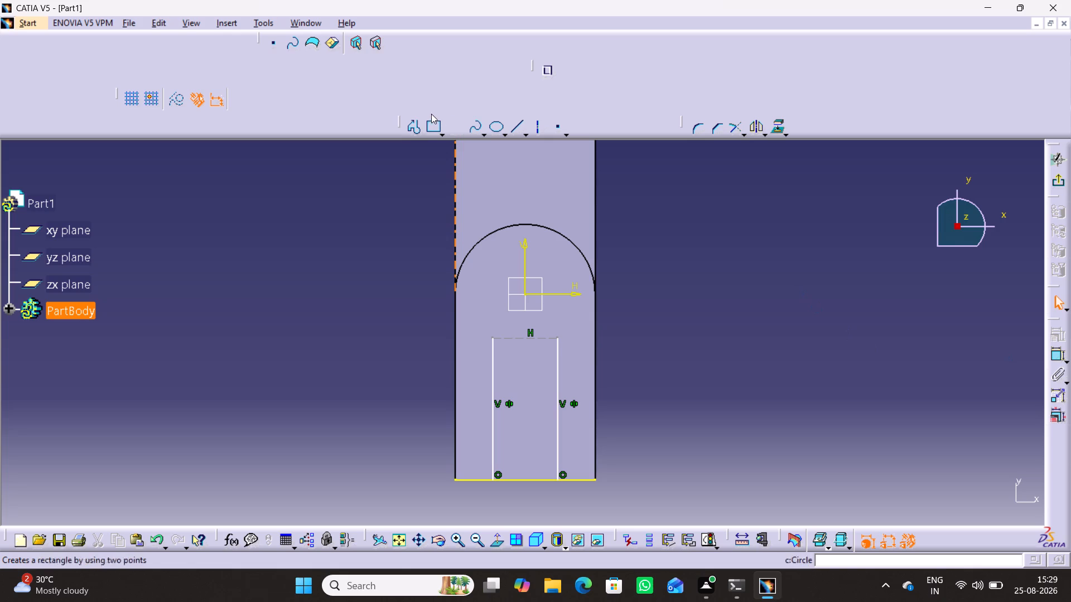
Draw a circle about 16 mm in diameter centred on the sketch origin.
click(454, 125)
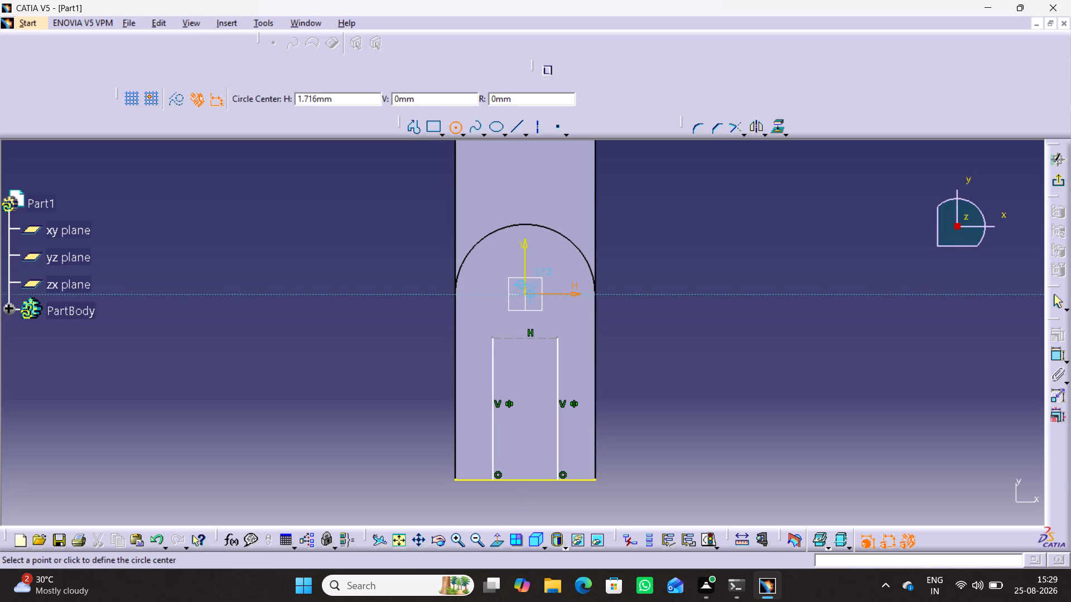
click(525, 293)
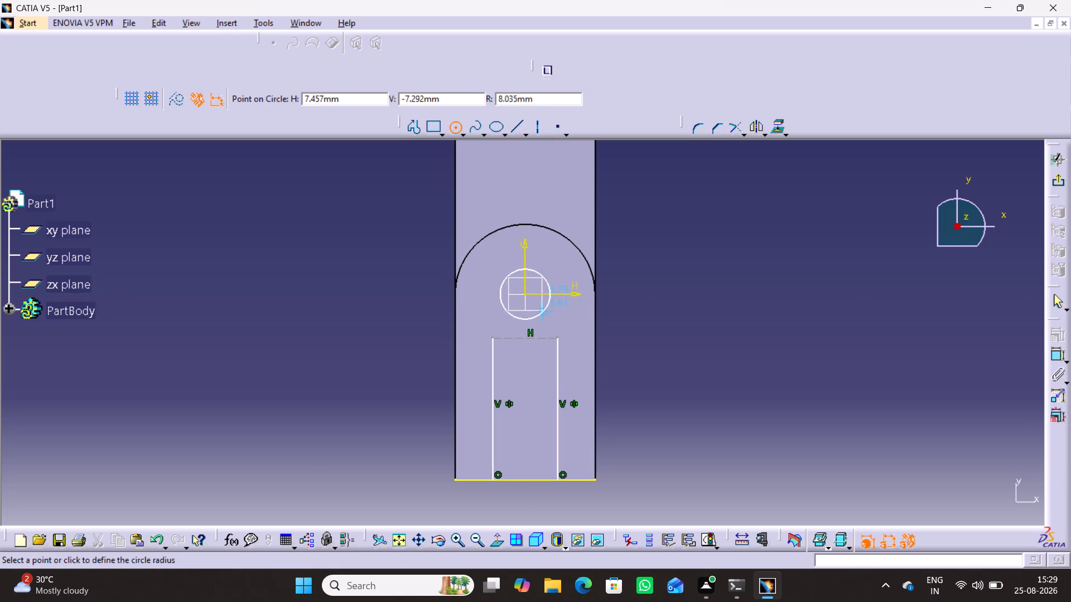
click(541, 312)
click(689, 278)
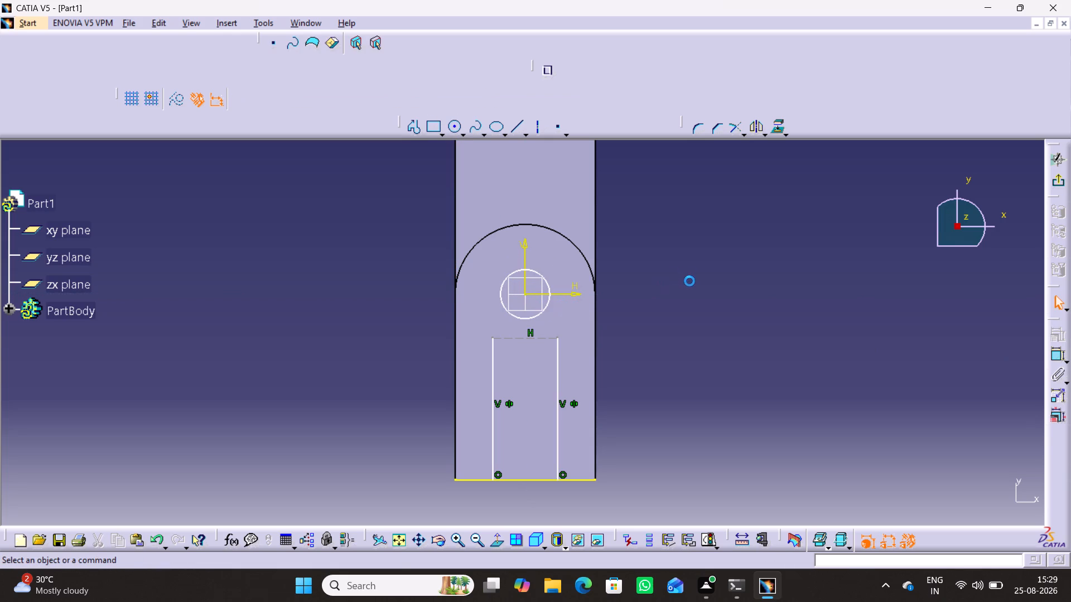
Dimension the circle's diameter and set it to 30 mm.
click(1052, 356)
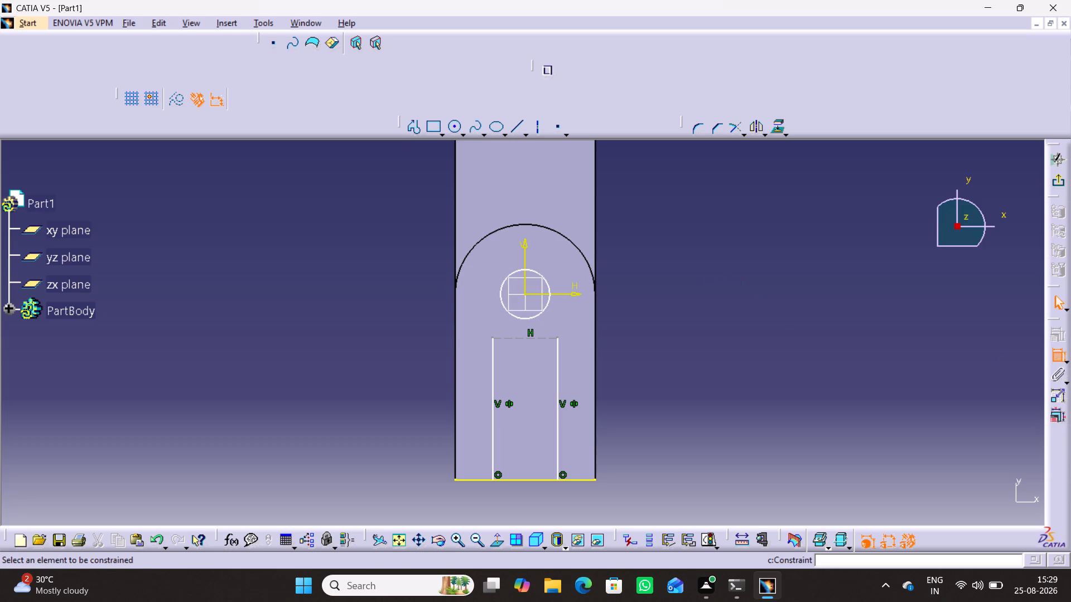
click(550, 287)
click(620, 264)
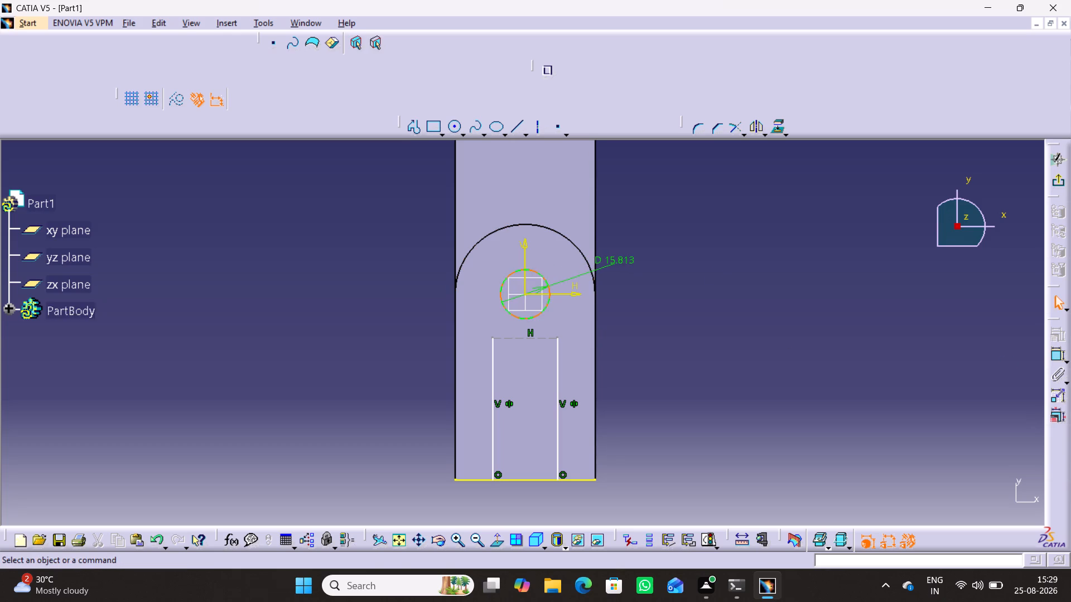
double_click(619, 261)
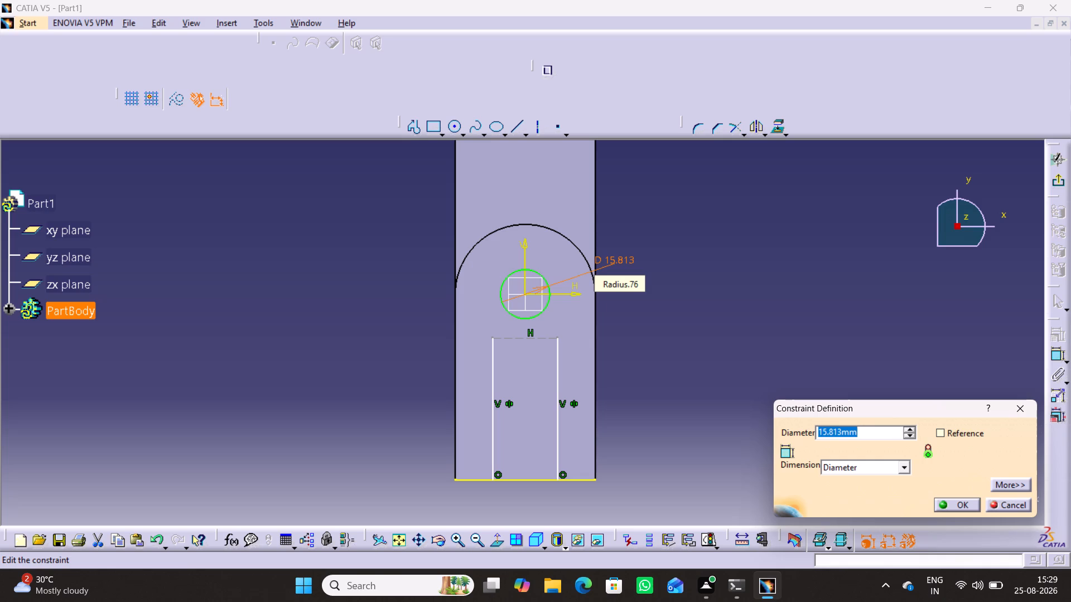
text(30)
key(Return)
click(713, 263)
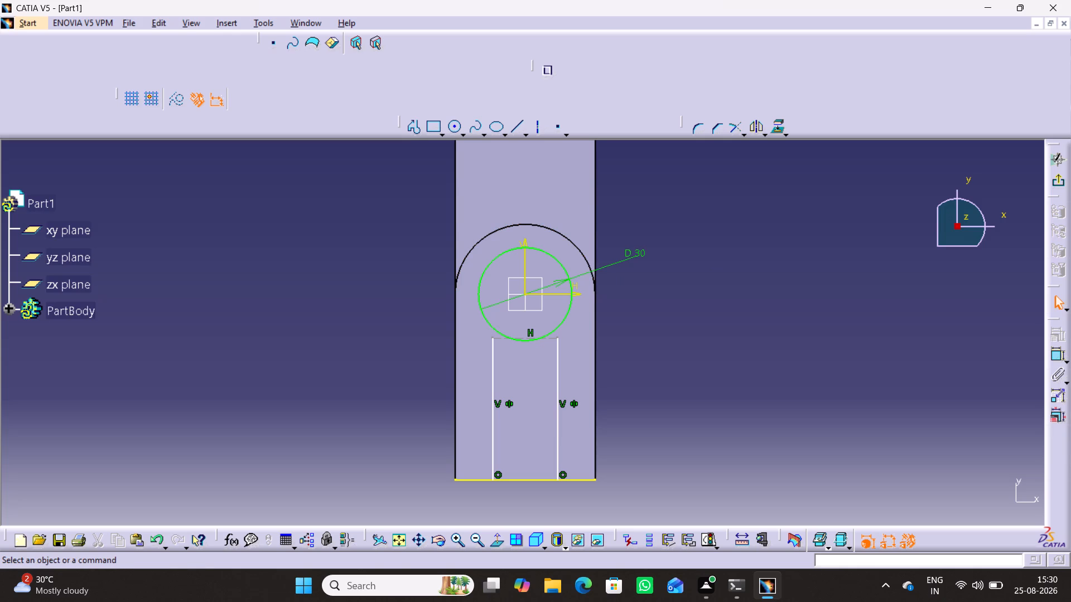
Check the radius of the large block's rounded end using a temporary dimension.
click(1062, 355)
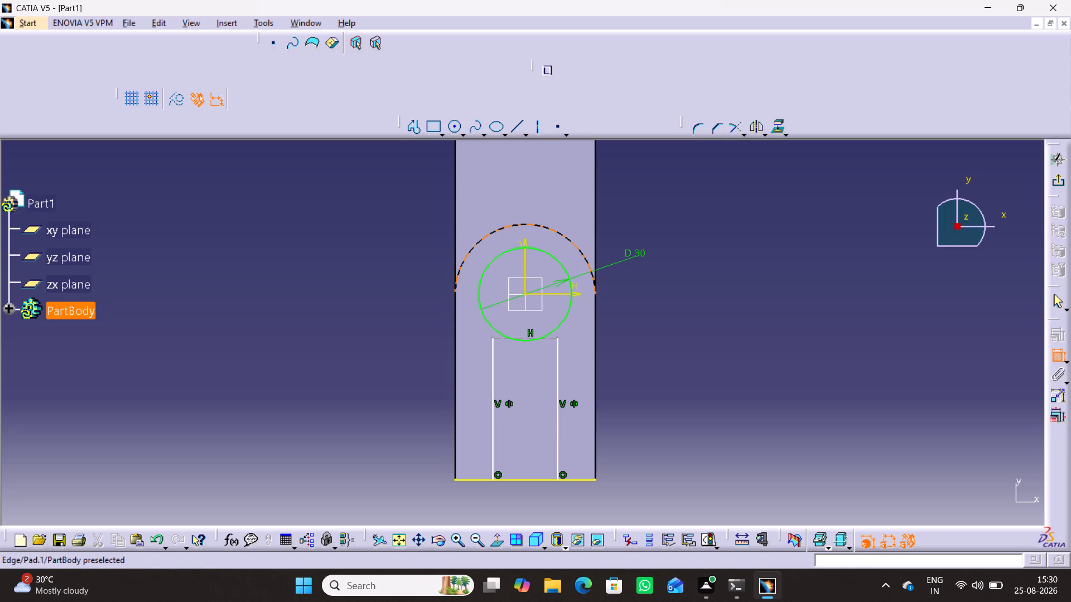
click(571, 241)
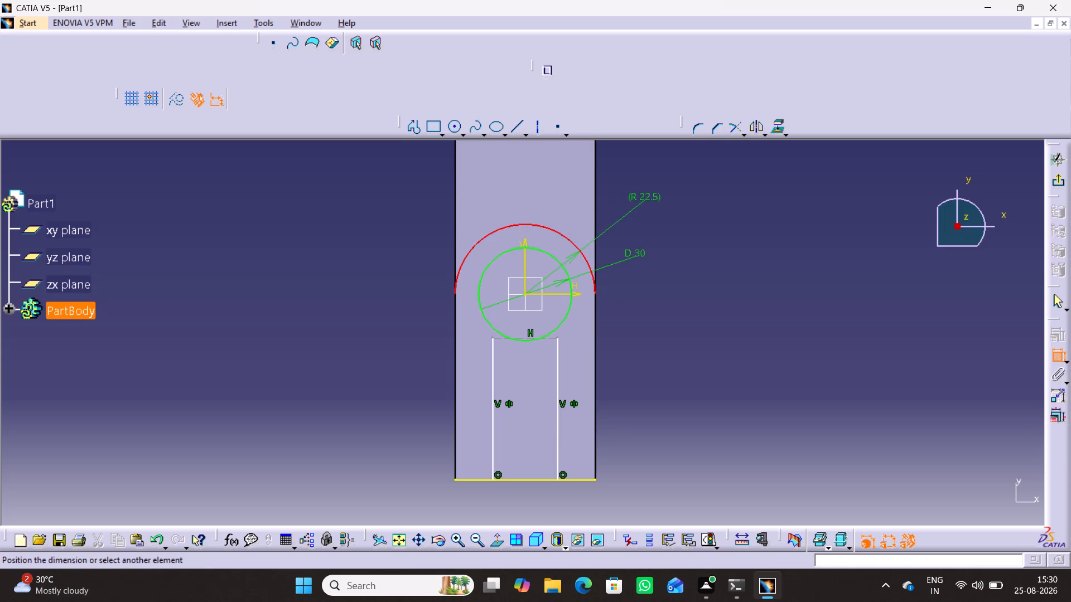
click(1056, 352)
click(783, 249)
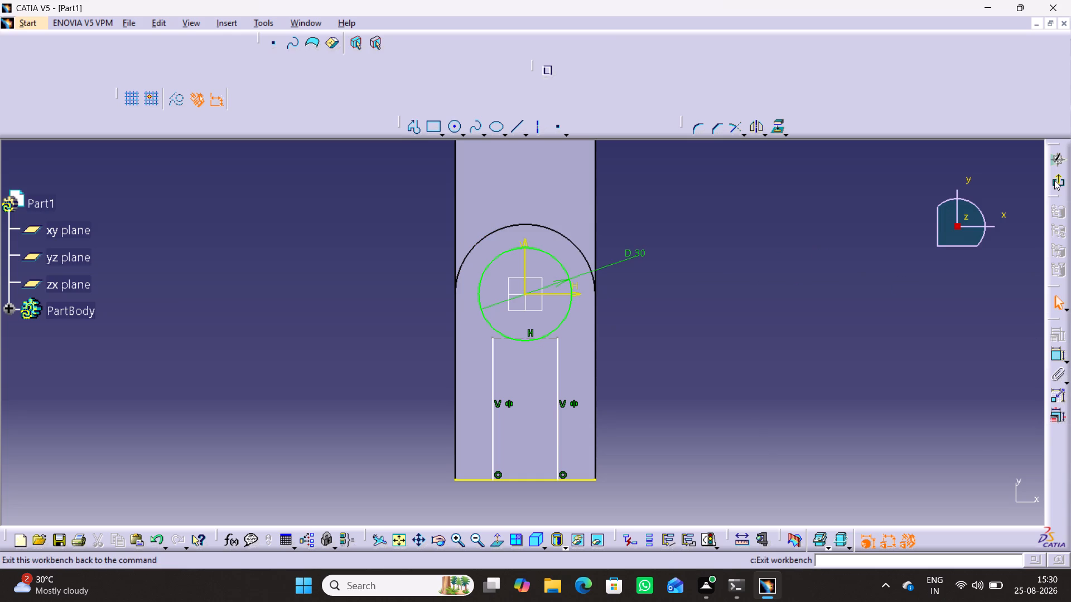
Leave the slot sketch, set the large block's width to 60 mm in Sketch.1, and update the part.
click(1054, 180)
middle_drag(233, 346, 215, 326)
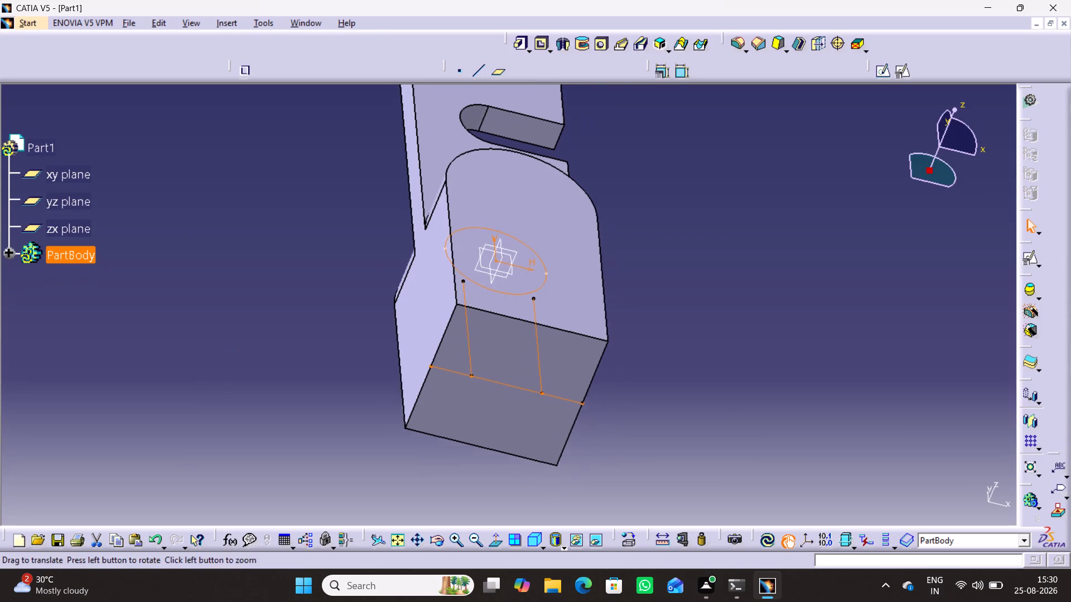
middle_drag(215, 326, 182, 315)
click(7, 252)
click(108, 278)
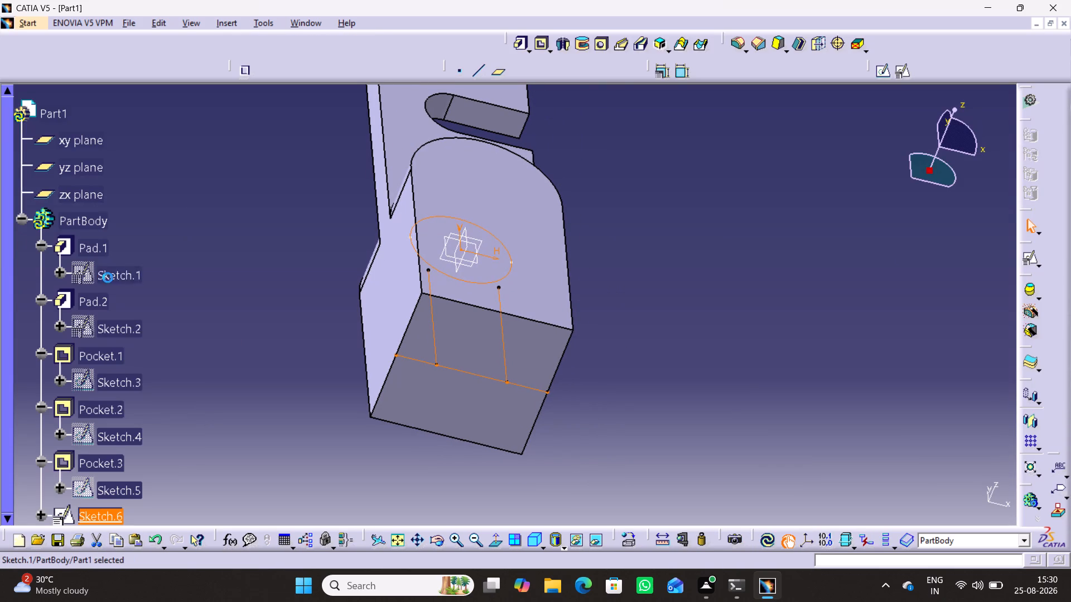
double_click(124, 275)
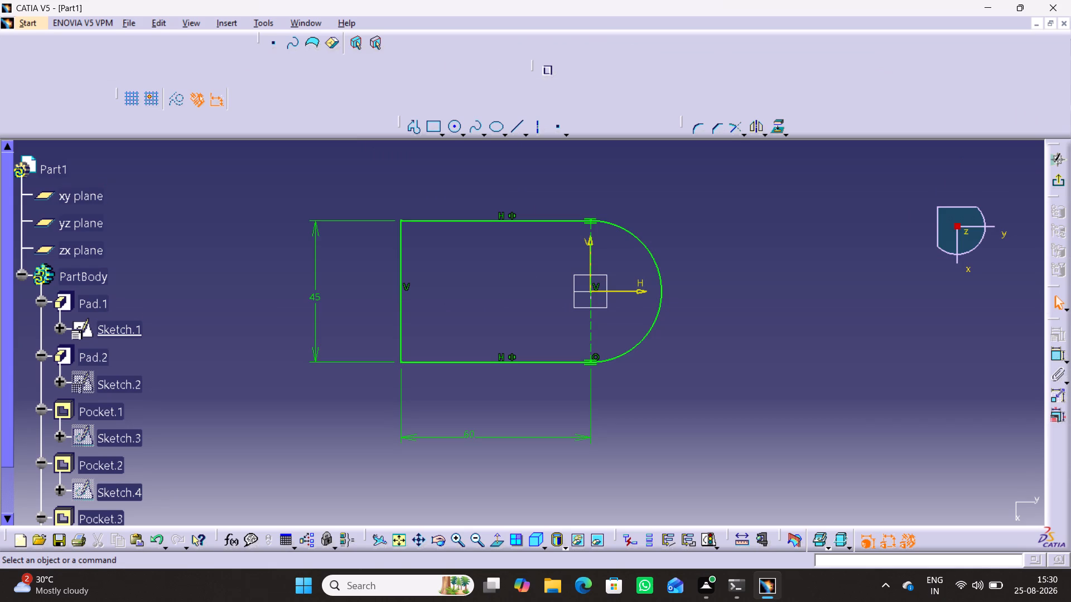
double_click(314, 296)
text(60)
key(Return)
click(759, 275)
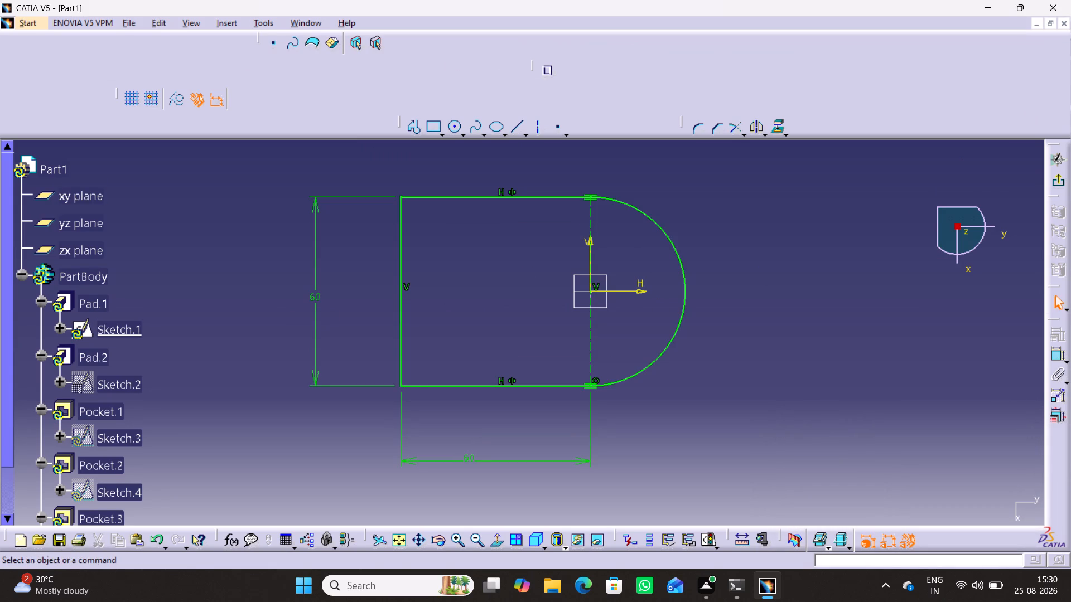
click(1055, 185)
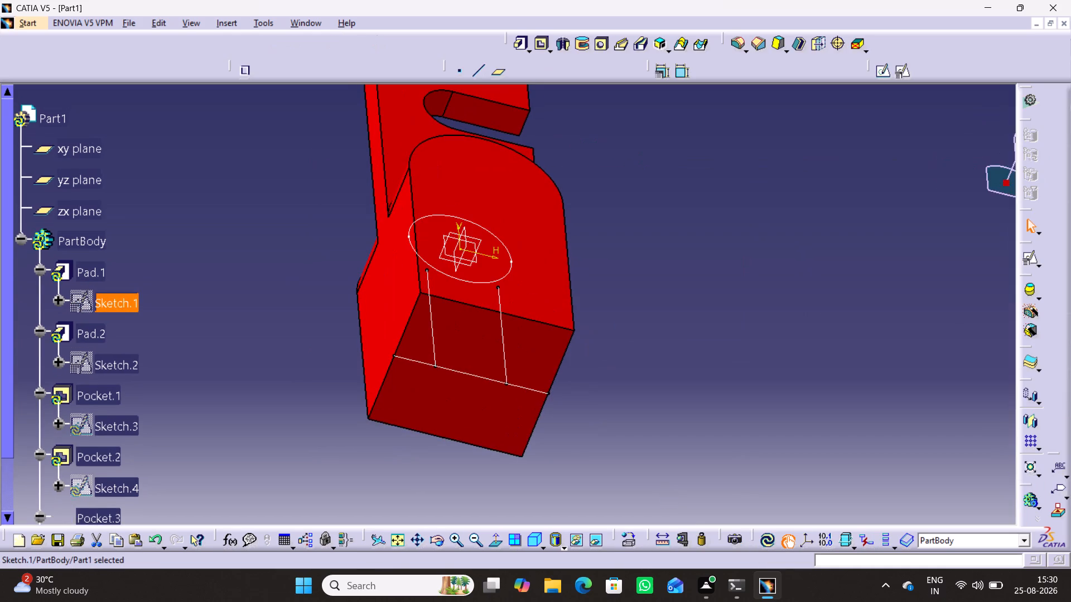
click(769, 542)
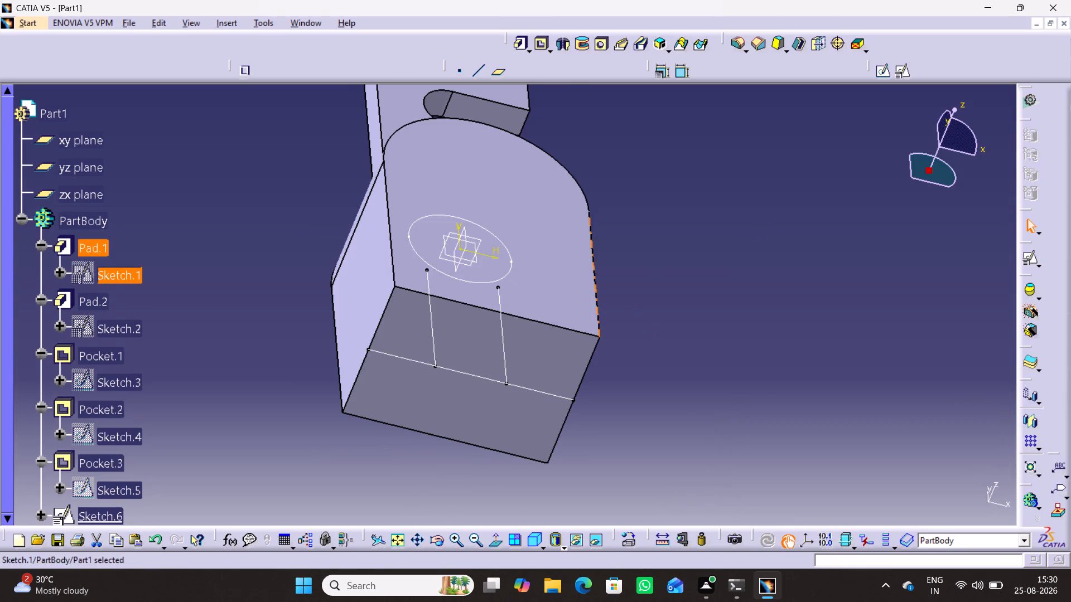
Set the arm pad's (Pad.2) mirrored extrusion length to 30 mm and update the part.
middle_drag(610, 269, 447, 241)
right_drag(610, 269, 447, 241)
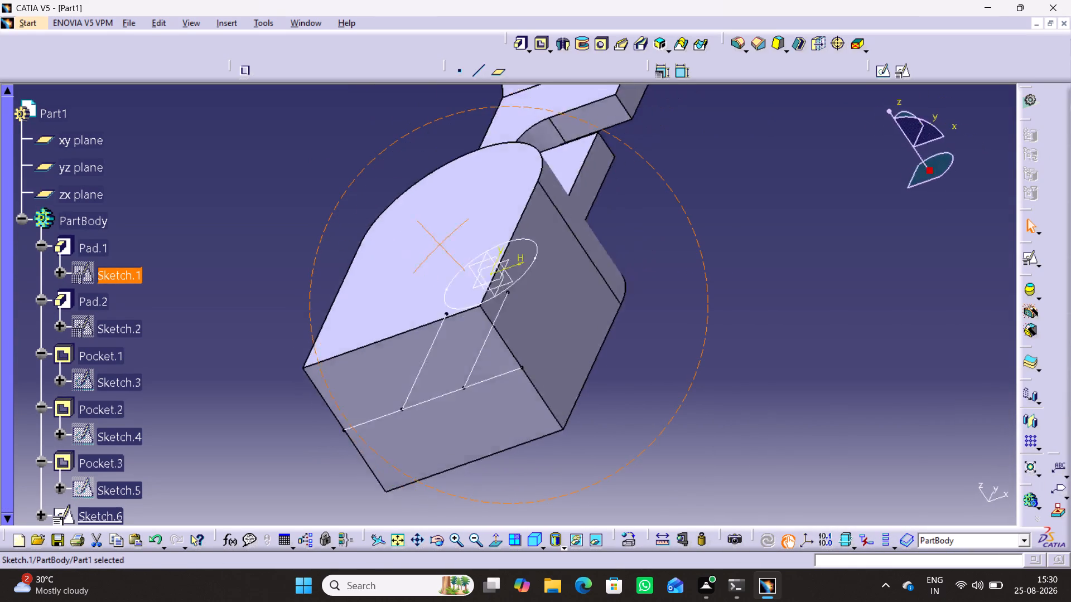
right_drag(447, 241, 435, 219)
middle_drag(447, 241, 422, 225)
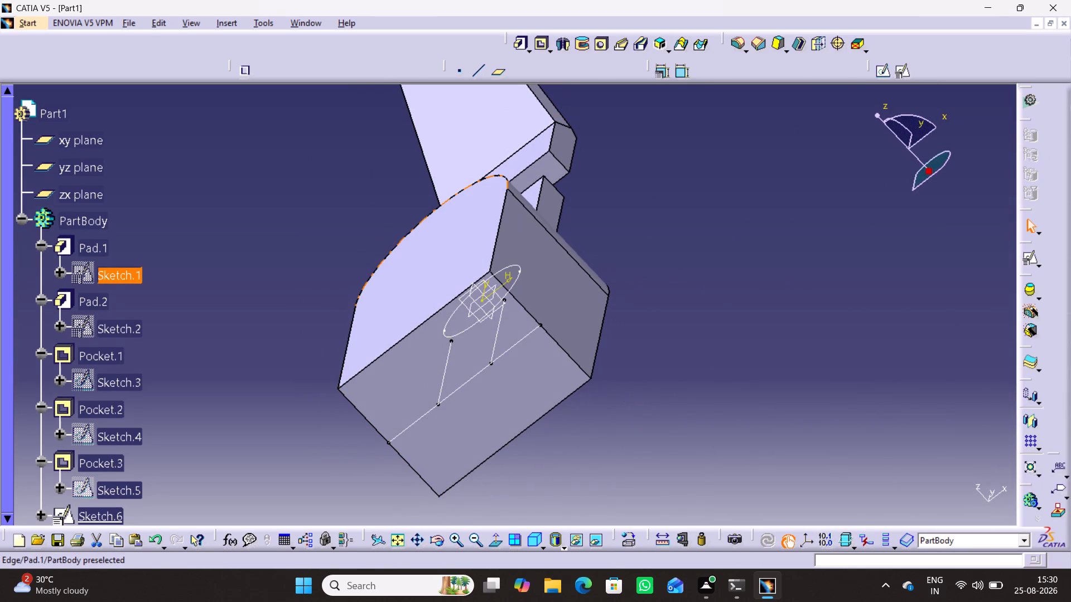
double_click(568, 150)
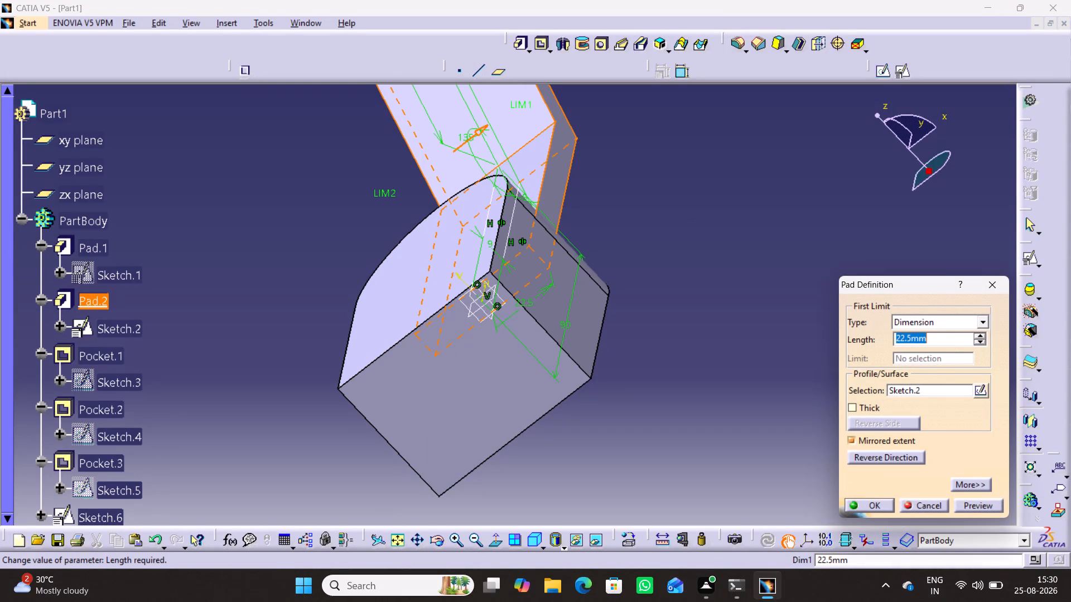
text(30)
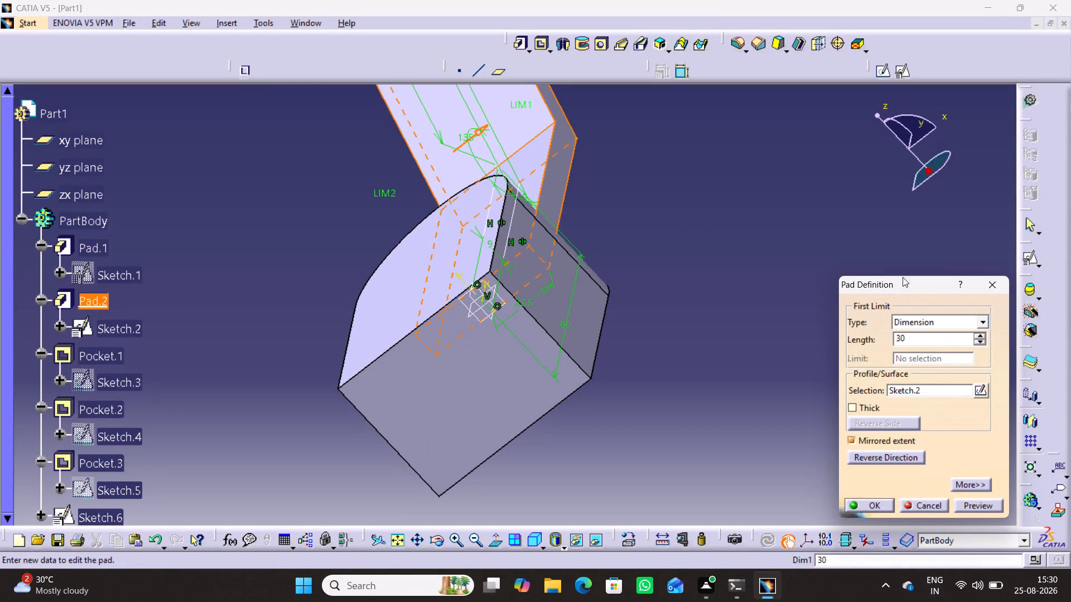
click(809, 202)
click(977, 506)
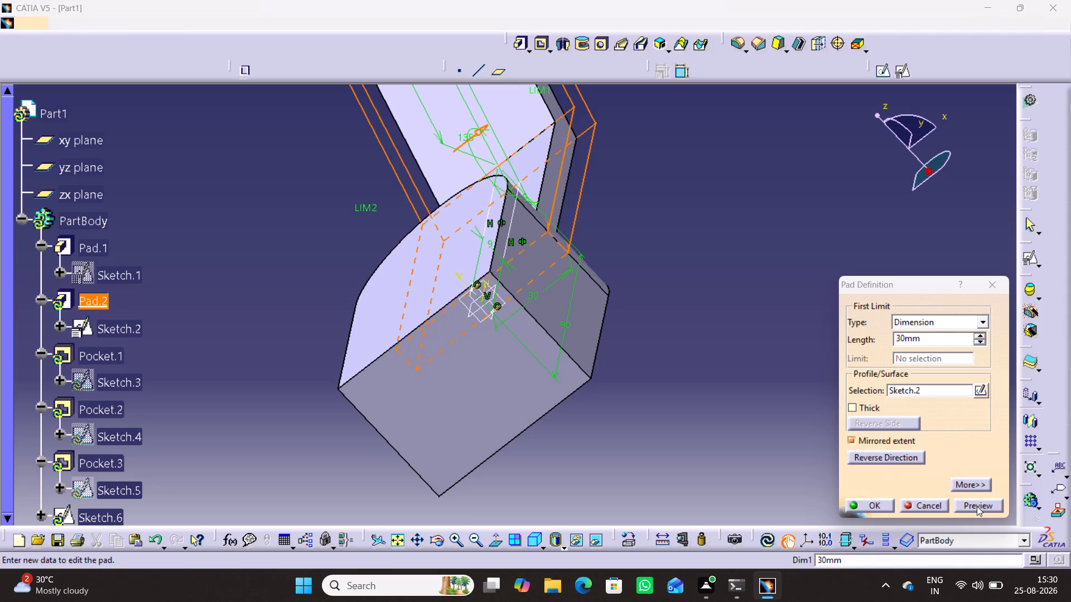
click(880, 506)
middle_drag(756, 207, 708, 203)
right_drag(756, 207, 708, 203)
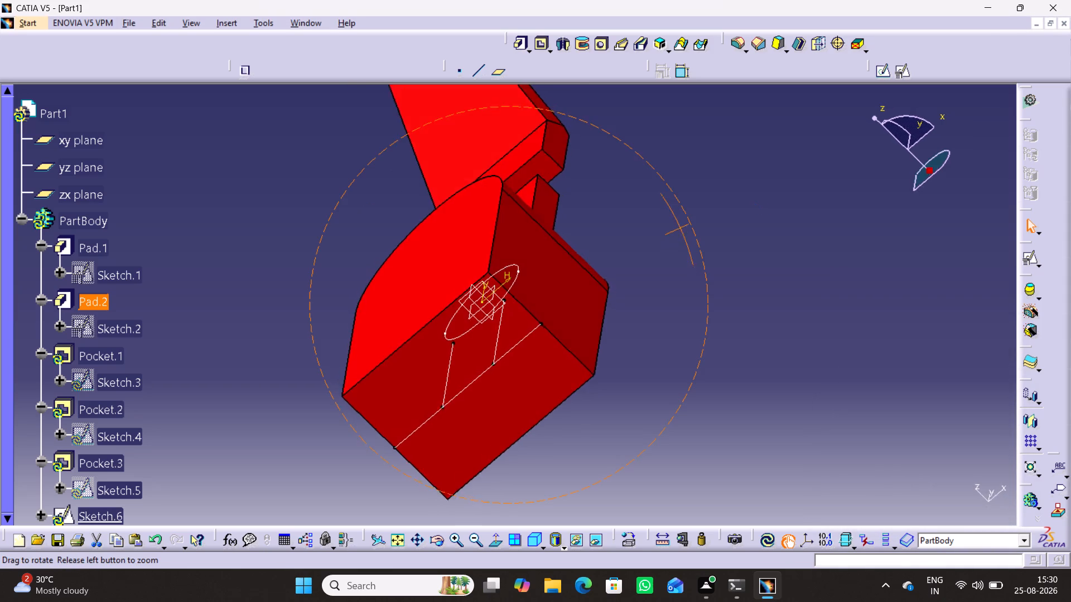
right_drag(708, 203, 679, 389)
middle_drag(708, 203, 682, 387)
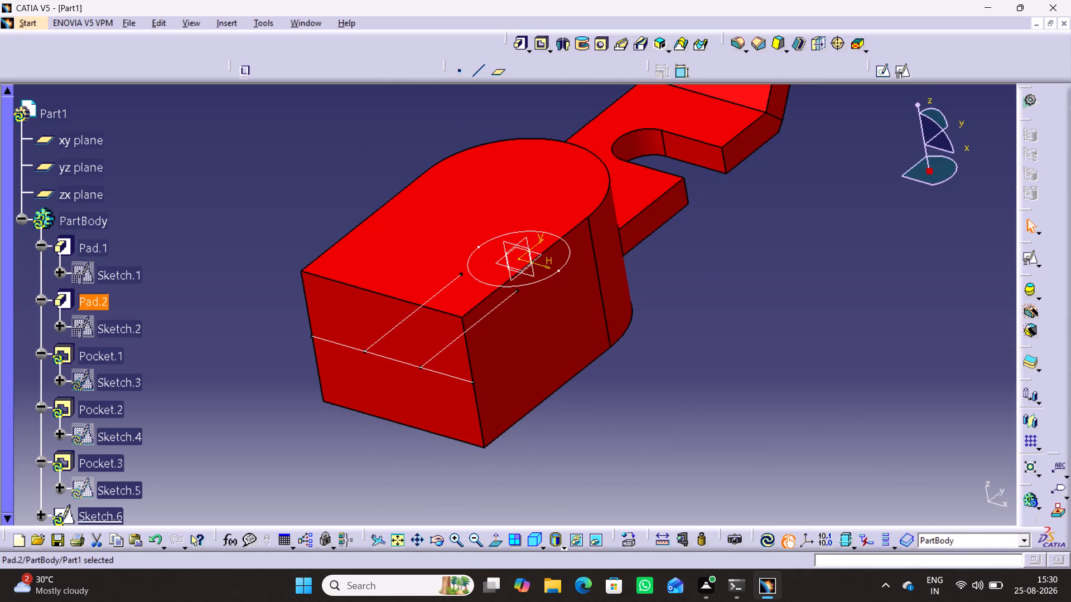
click(765, 539)
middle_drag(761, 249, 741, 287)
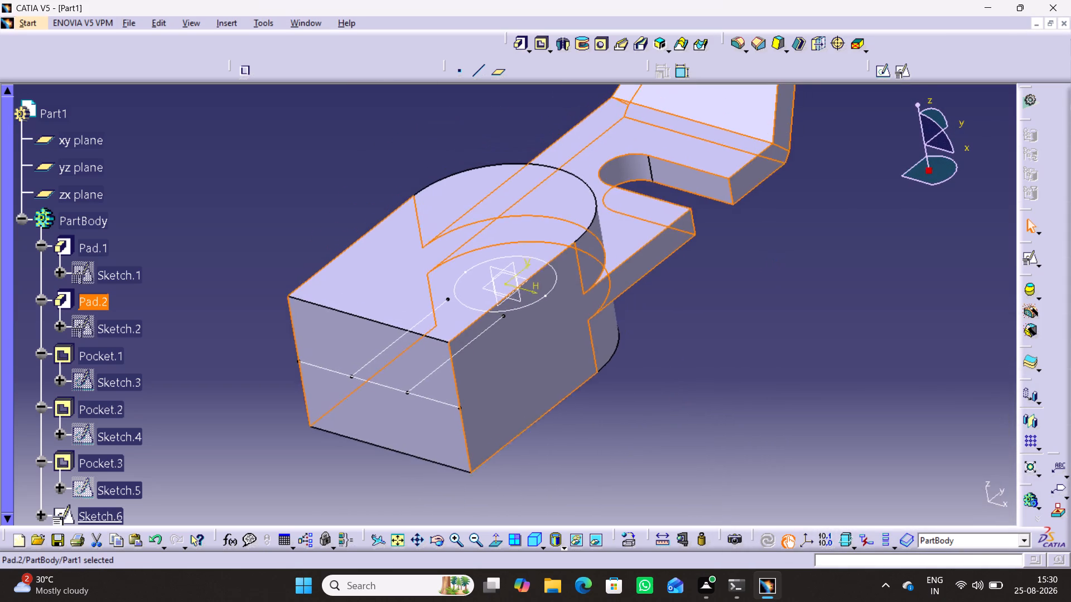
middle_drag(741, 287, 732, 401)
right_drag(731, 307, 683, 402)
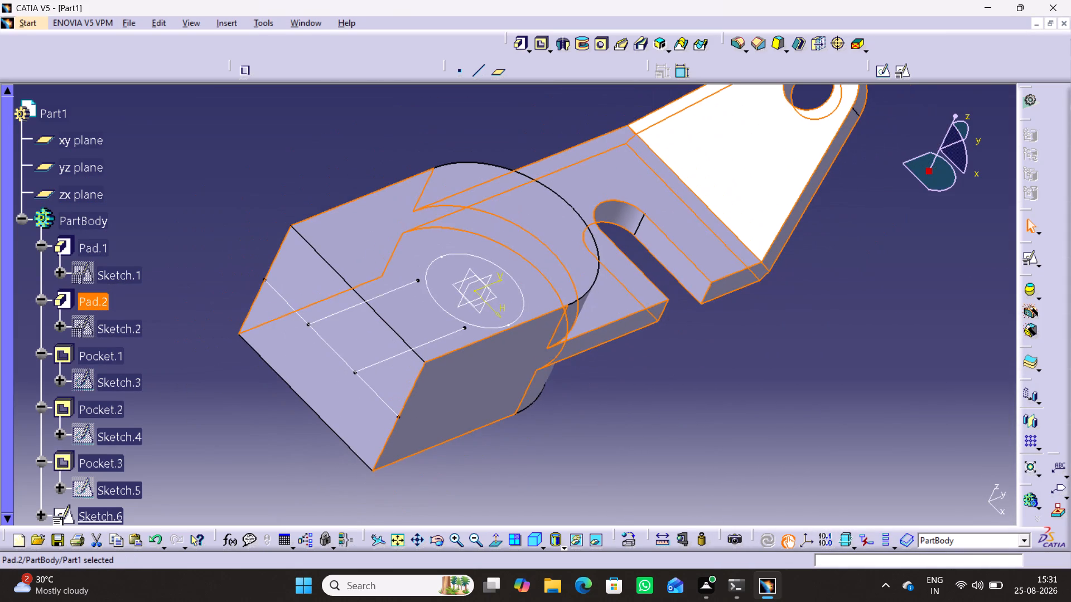
Reopen the keyhole slot sketch (Sketch.6) on the large block for editing.
click(441, 135)
middle_drag(687, 365, 647, 445)
middle_drag(689, 397, 751, 343)
right_drag(697, 395, 759, 302)
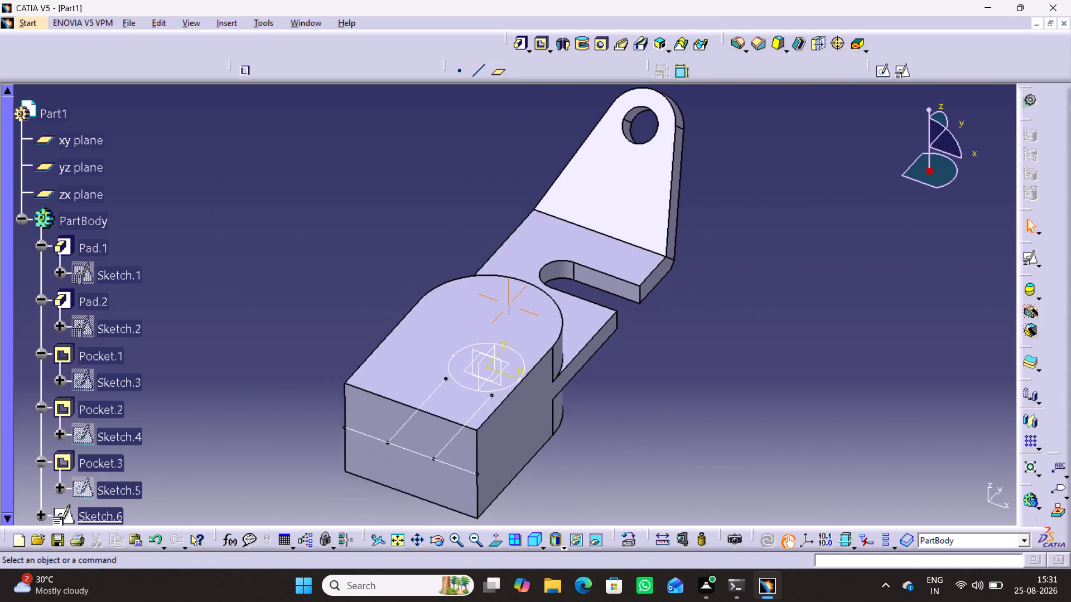
middle_drag(751, 343, 749, 349)
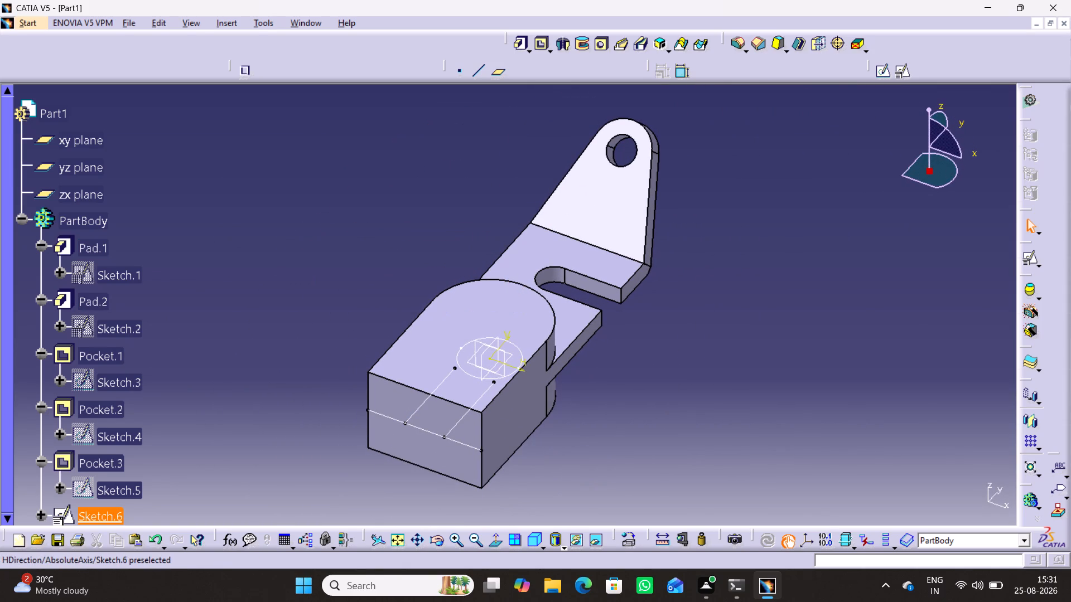
double_click(521, 355)
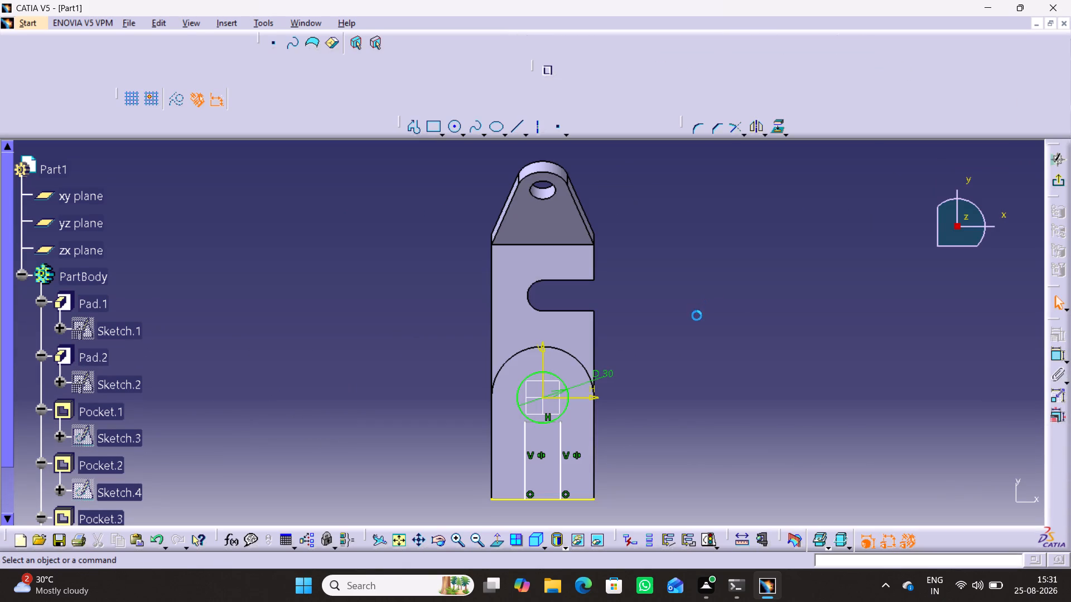
click(697, 324)
Constrain the upper endpoint of the right-hand slot line to be coincident with the 30 mm circle.
middle_drag(691, 312, 700, 229)
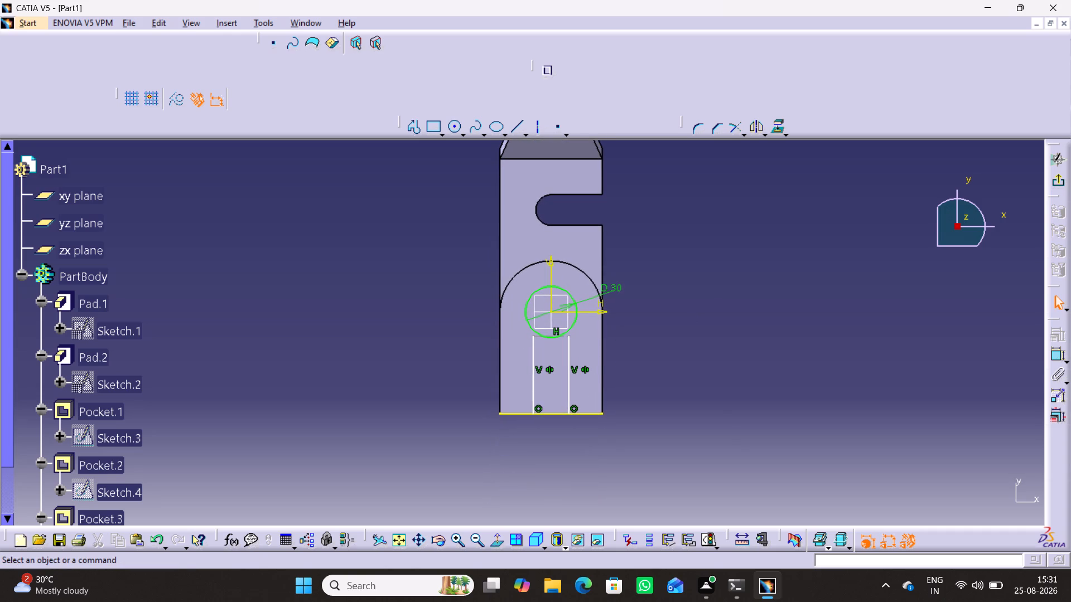
middle_drag(628, 363, 654, 275)
right_click(630, 363)
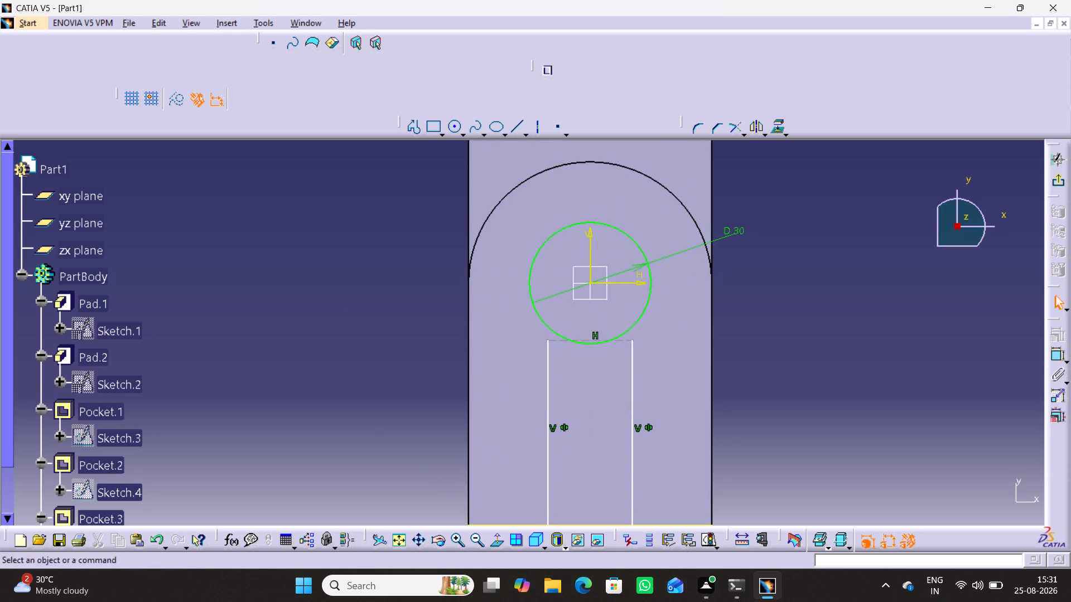
middle_drag(739, 318, 609, 308)
click(1058, 354)
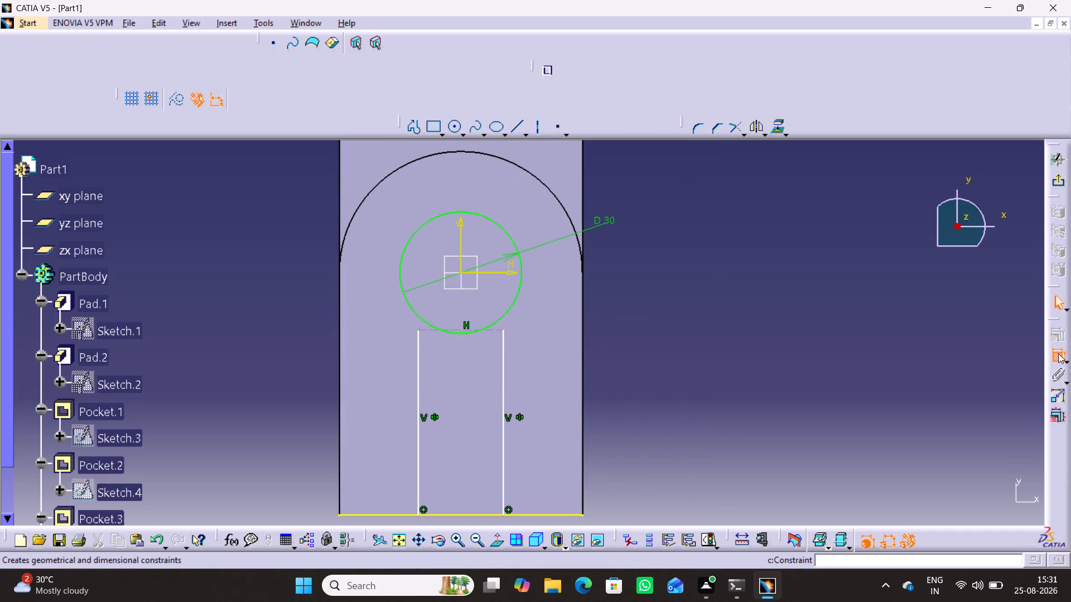
click(1058, 349)
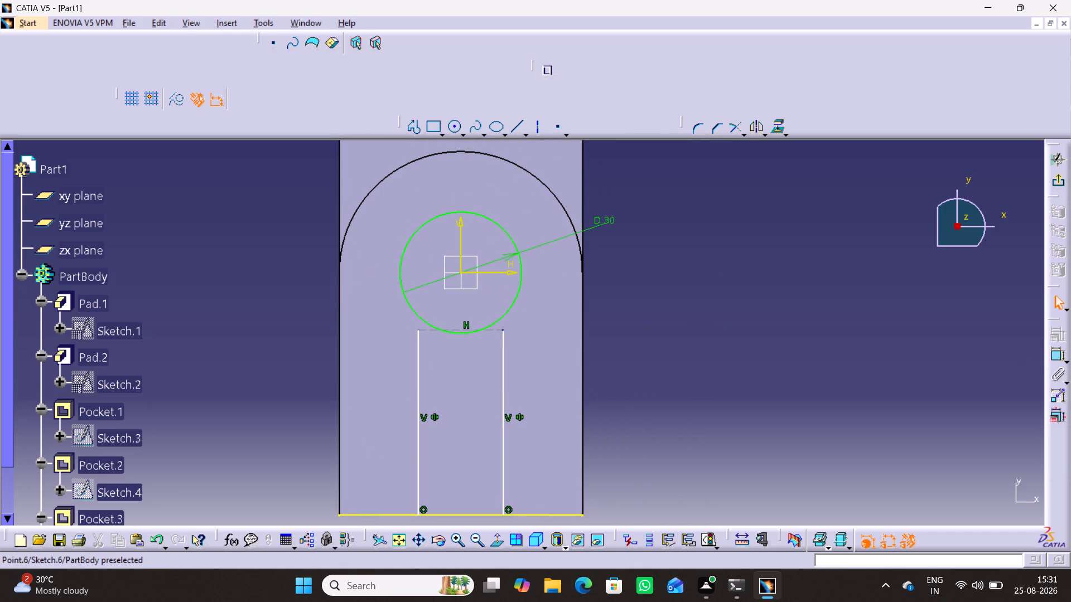
click(1054, 355)
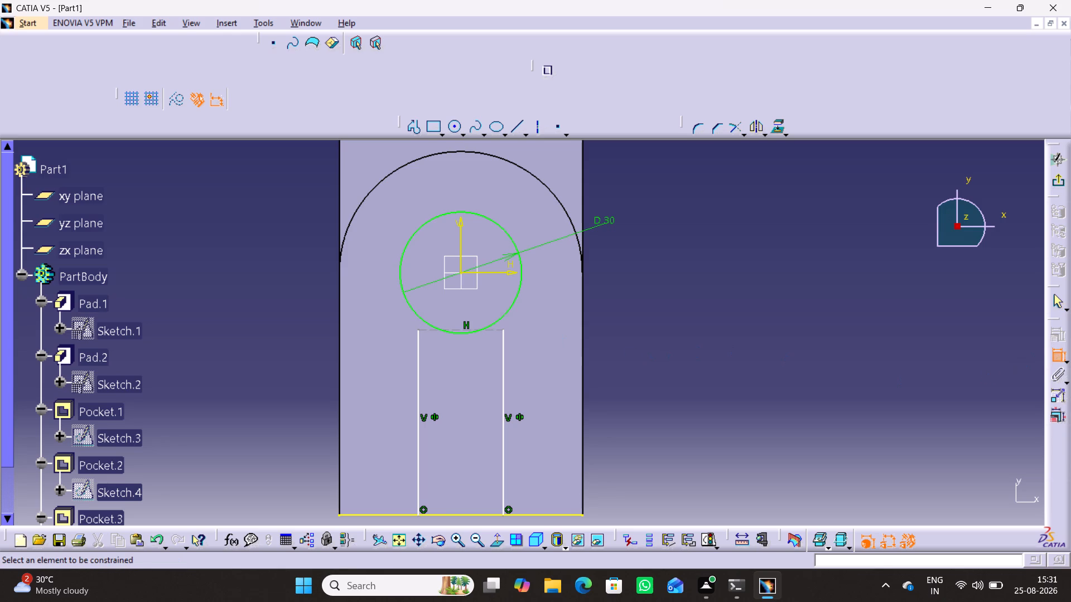
click(504, 329)
click(510, 305)
right_click(653, 289)
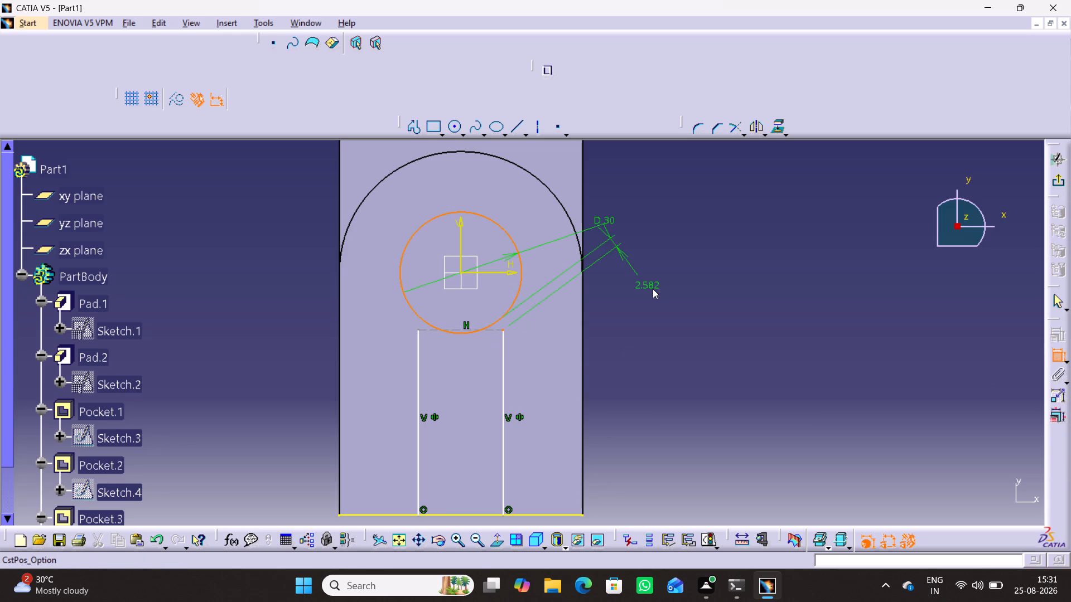
click(707, 406)
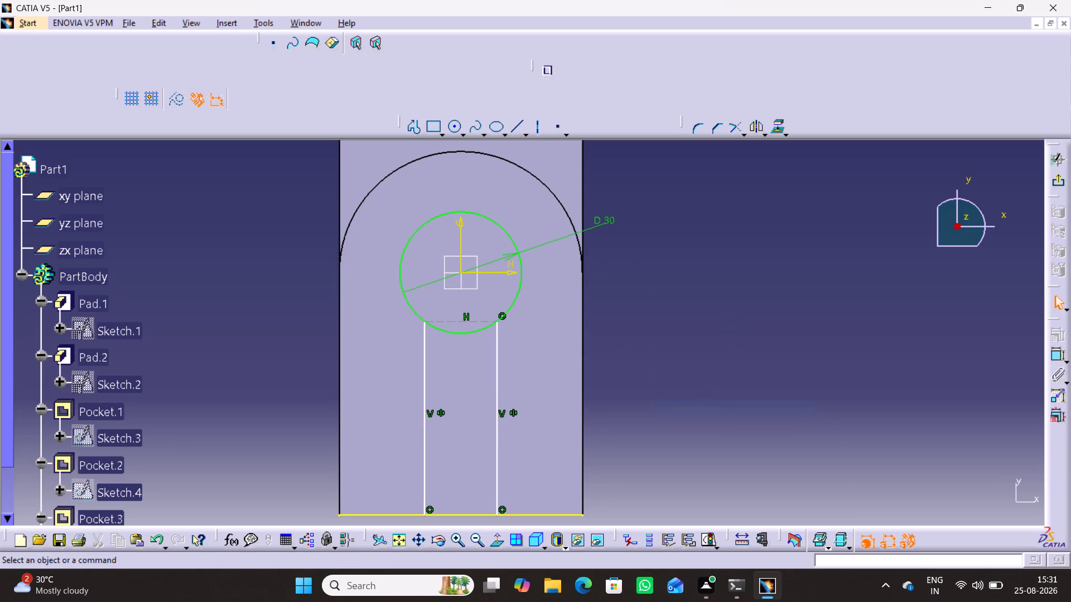
click(726, 316)
Dimension the distance between the two vertical slot lines and set it to 18 mm.
middle_drag(683, 405, 700, 343)
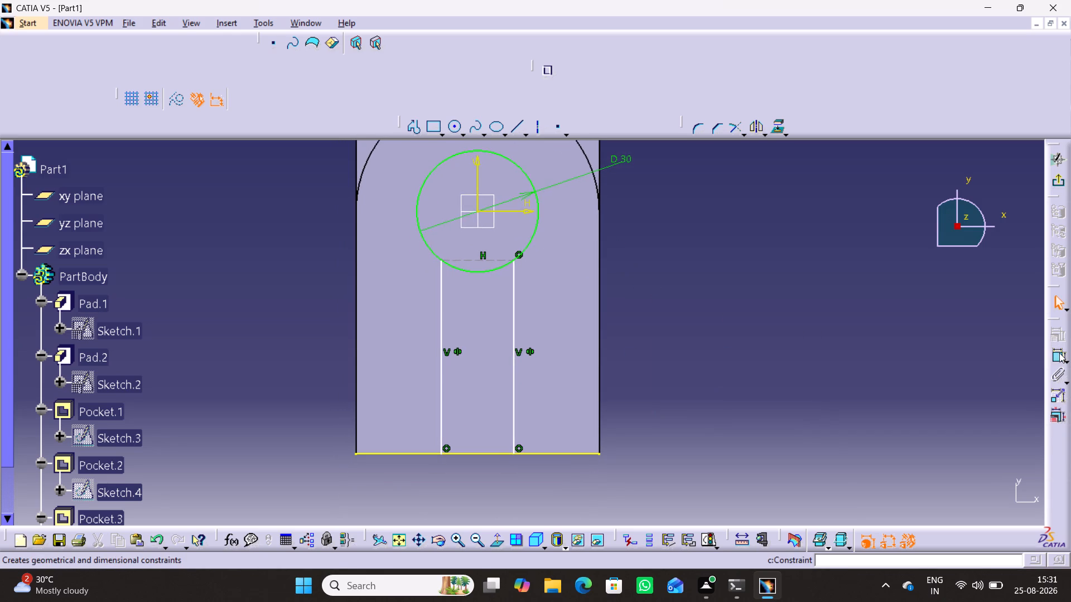
click(1054, 350)
click(514, 366)
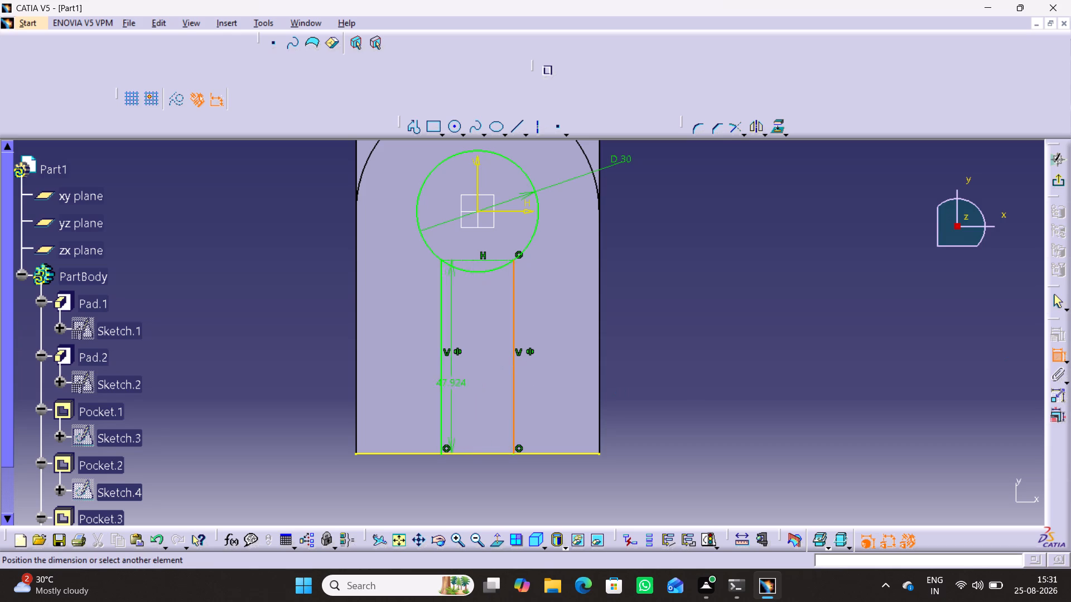
click(442, 382)
click(479, 381)
double_click(475, 379)
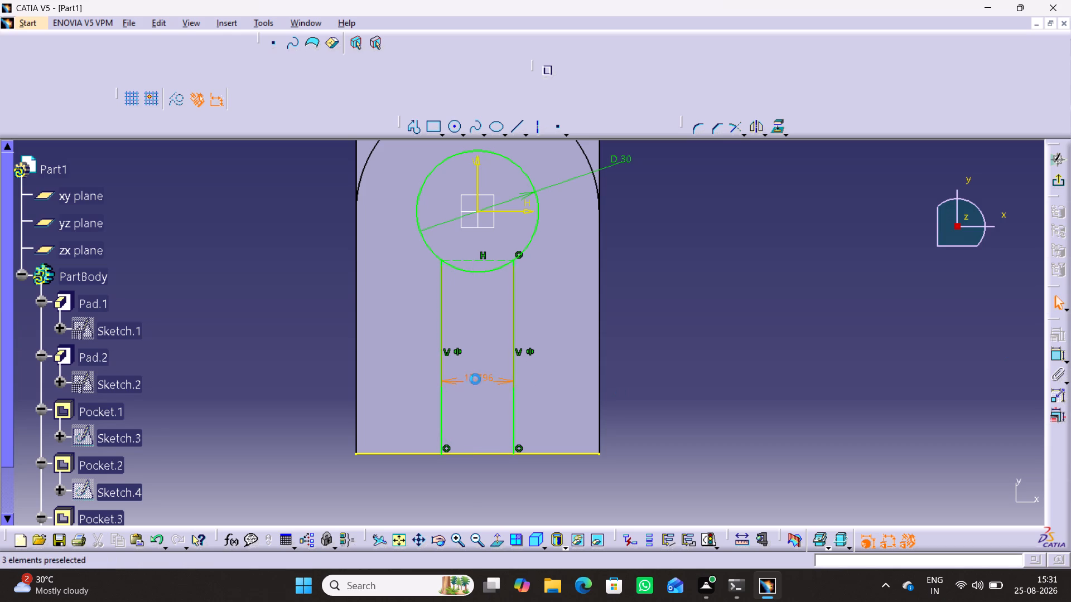
text(18)
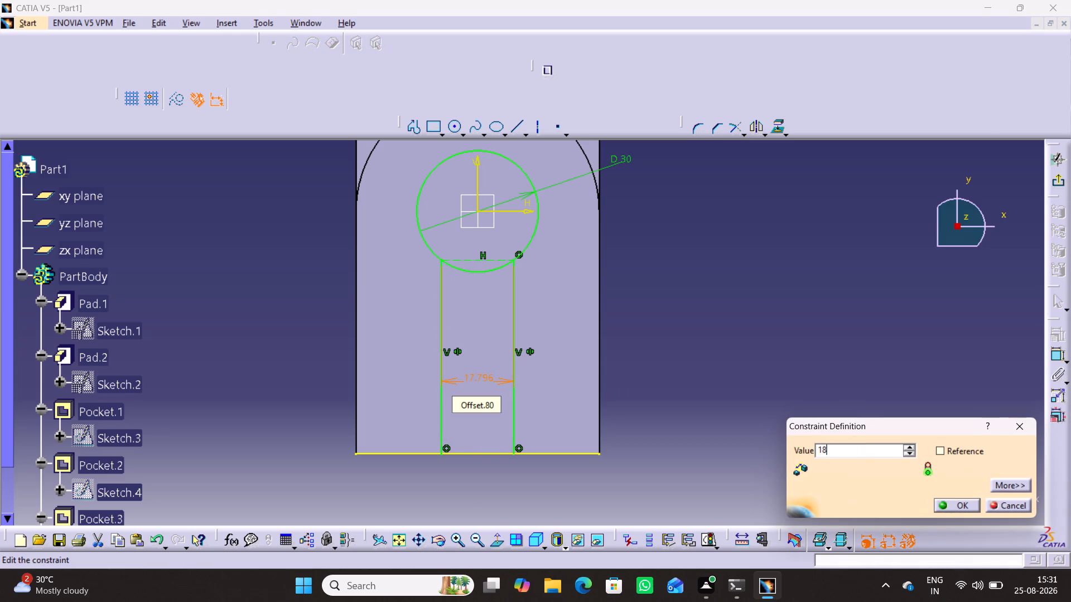
key(Return)
click(742, 258)
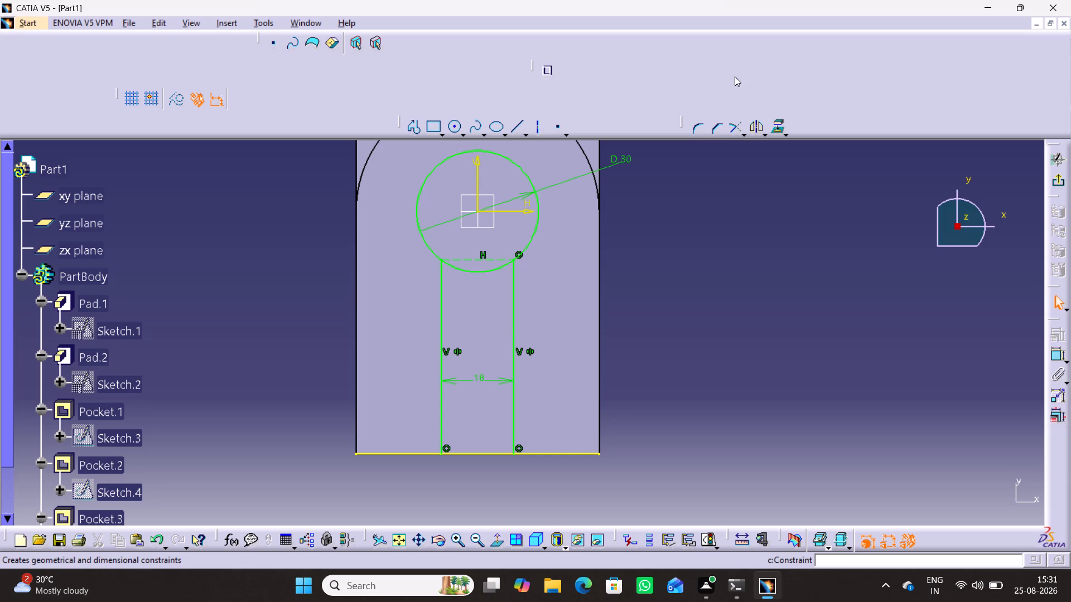
Quick Trim the circle's arc between the slot lines and the projected edge outside them, then leave the sketch.
click(745, 132)
click(755, 190)
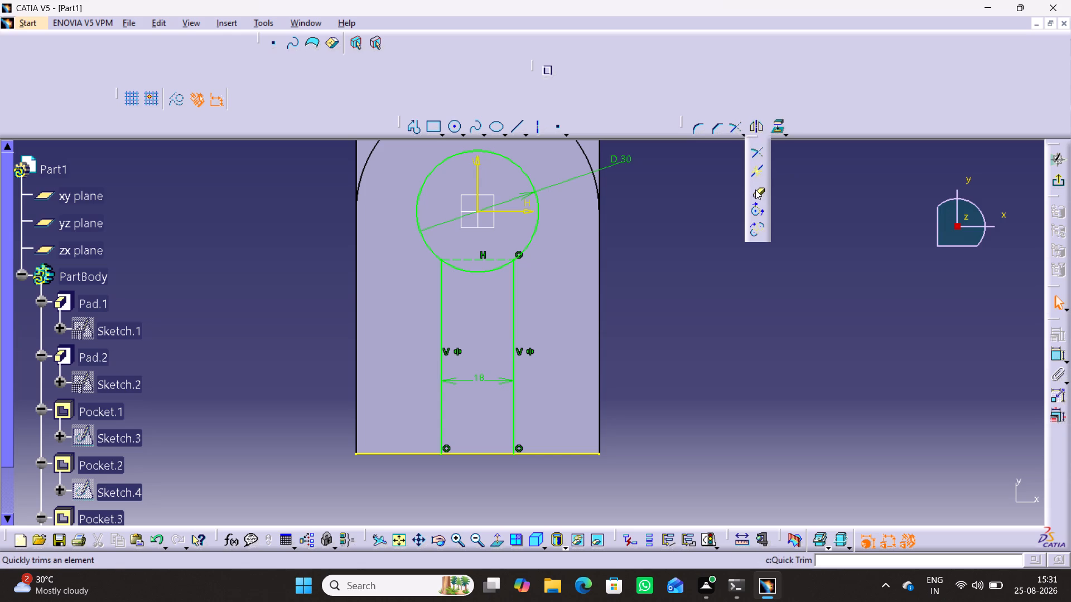
click(484, 273)
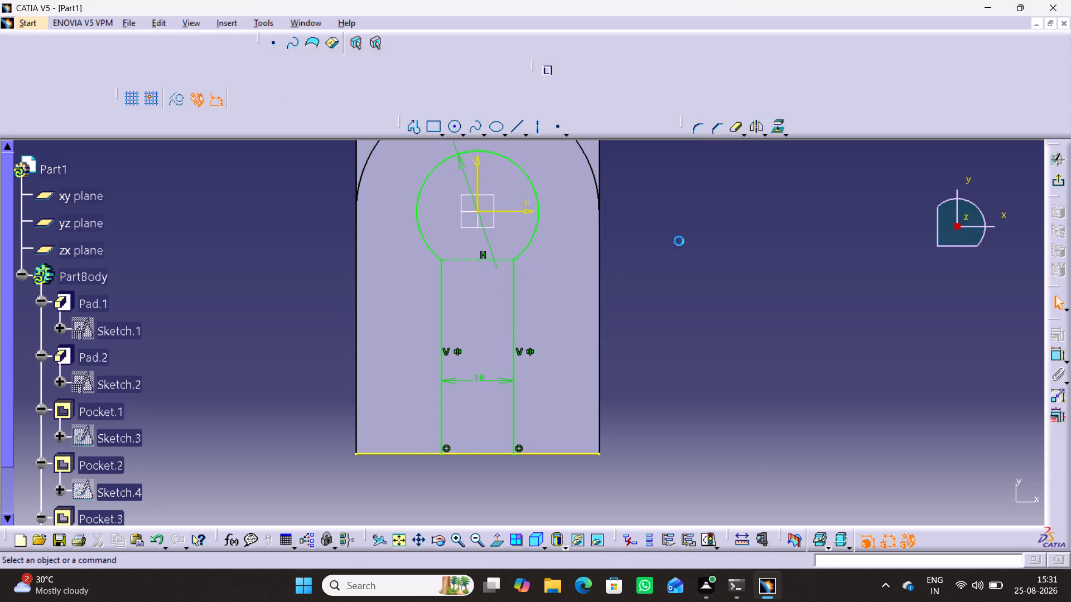
click(689, 233)
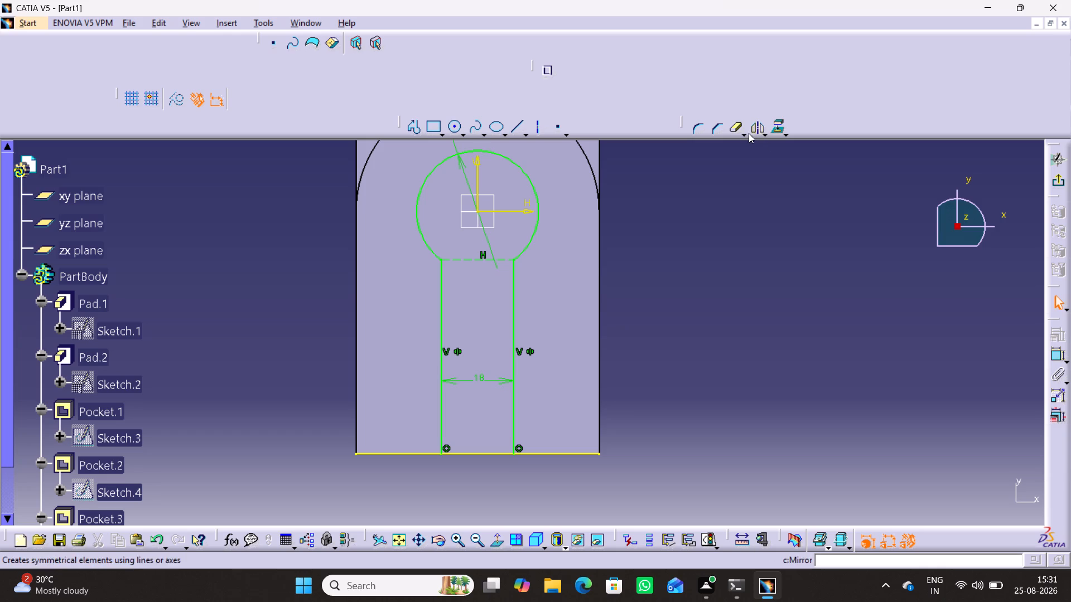
double_click(730, 130)
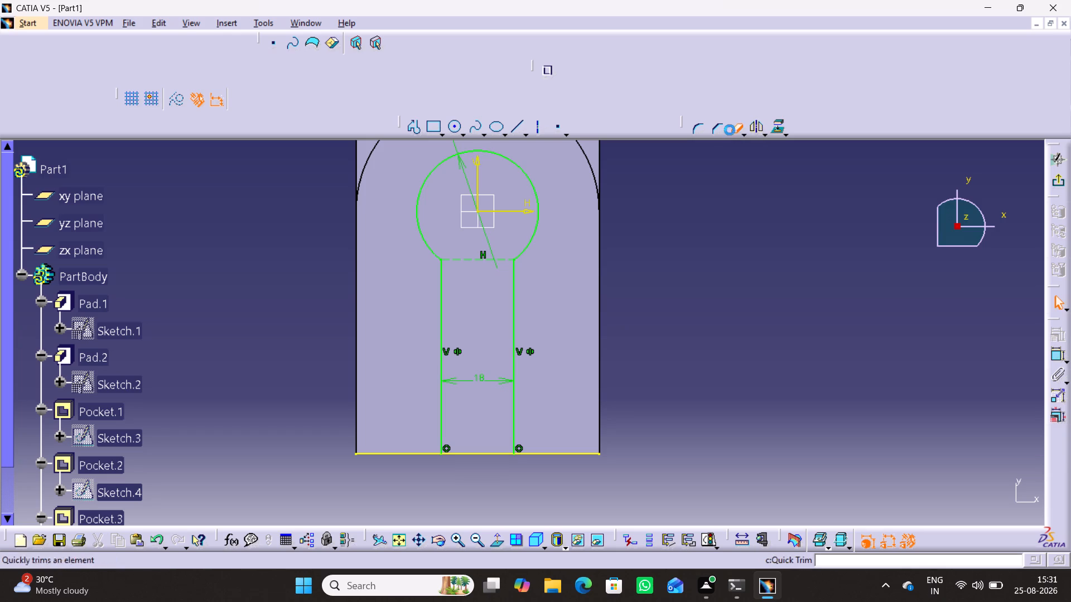
click(557, 457)
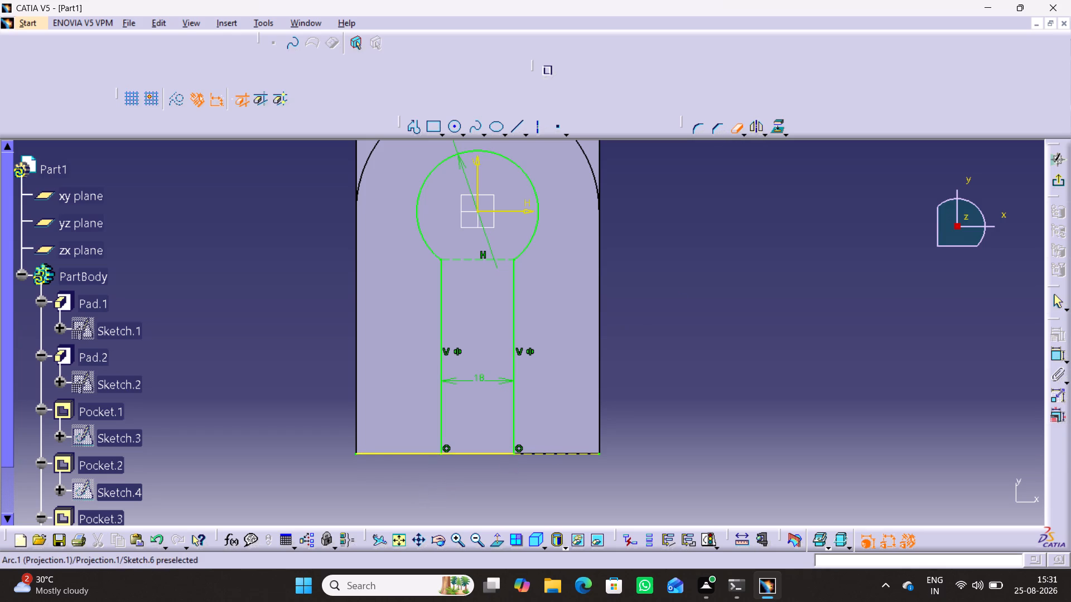
click(406, 455)
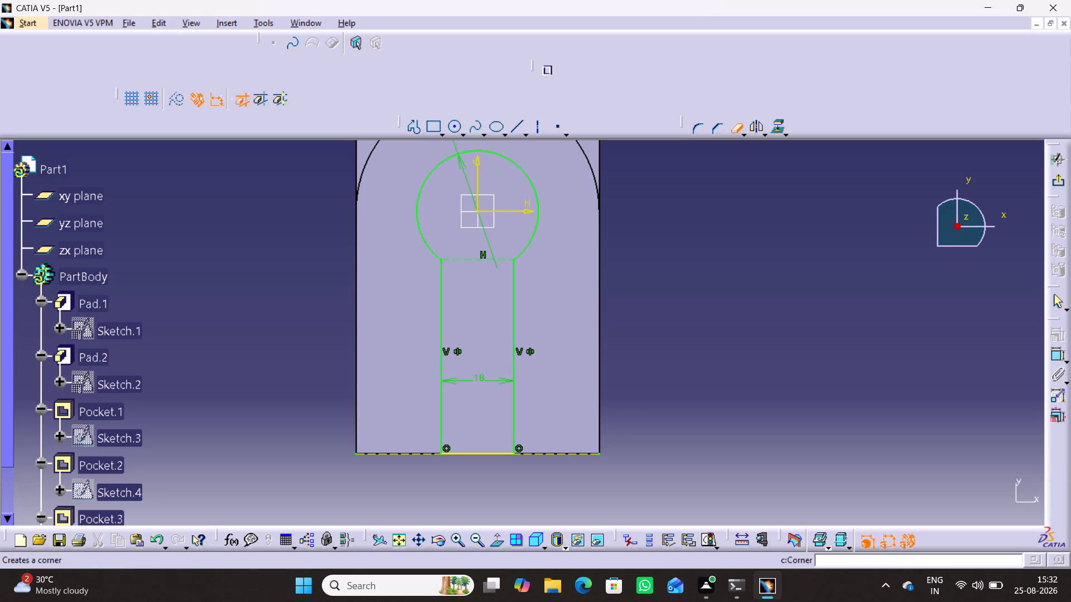
click(1054, 183)
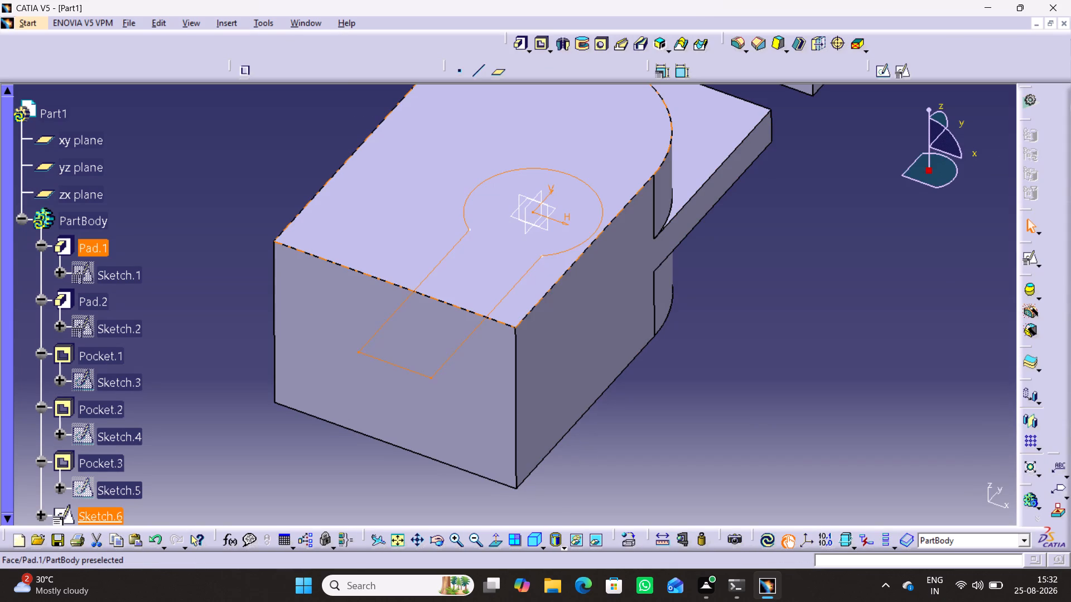
Cut the keyhole profile (Sketch.6) through the large block as a Dimension-type pocket, 22.5 mm deep with mirrored extent.
click(541, 45)
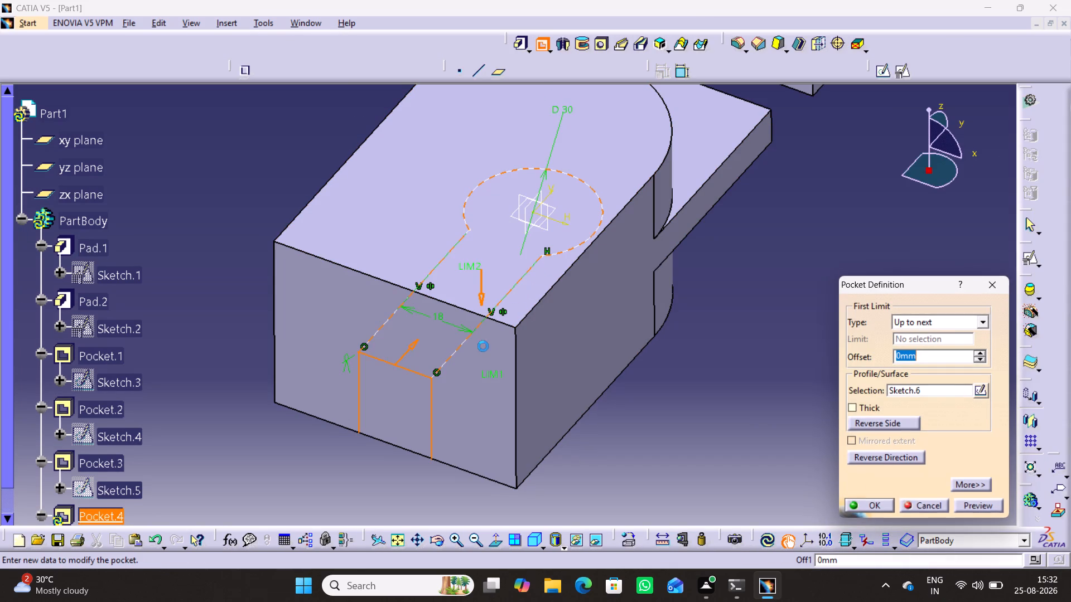
click(982, 321)
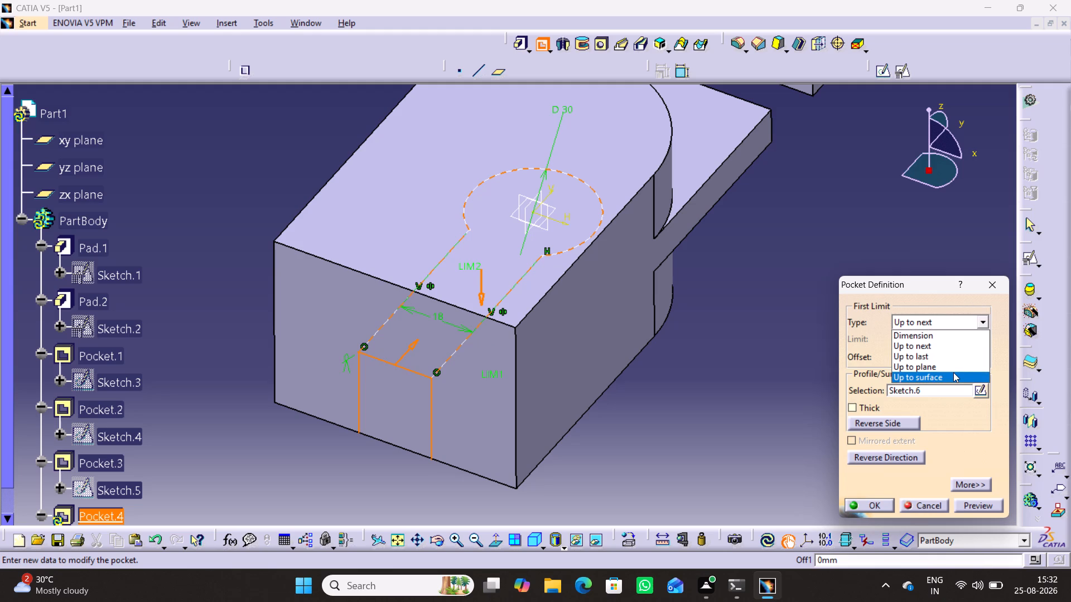
click(932, 336)
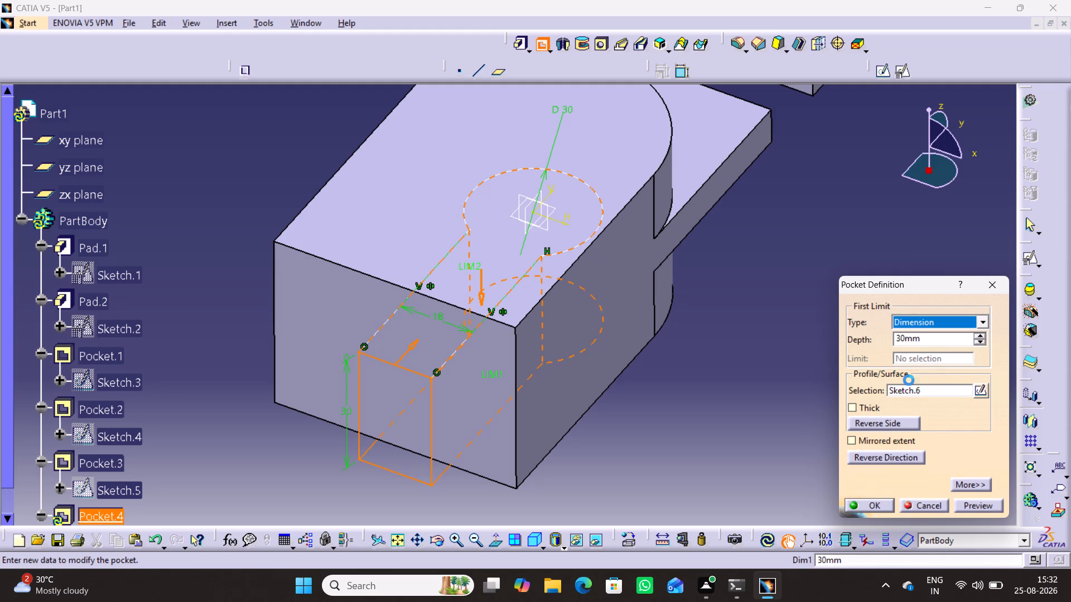
click(887, 436)
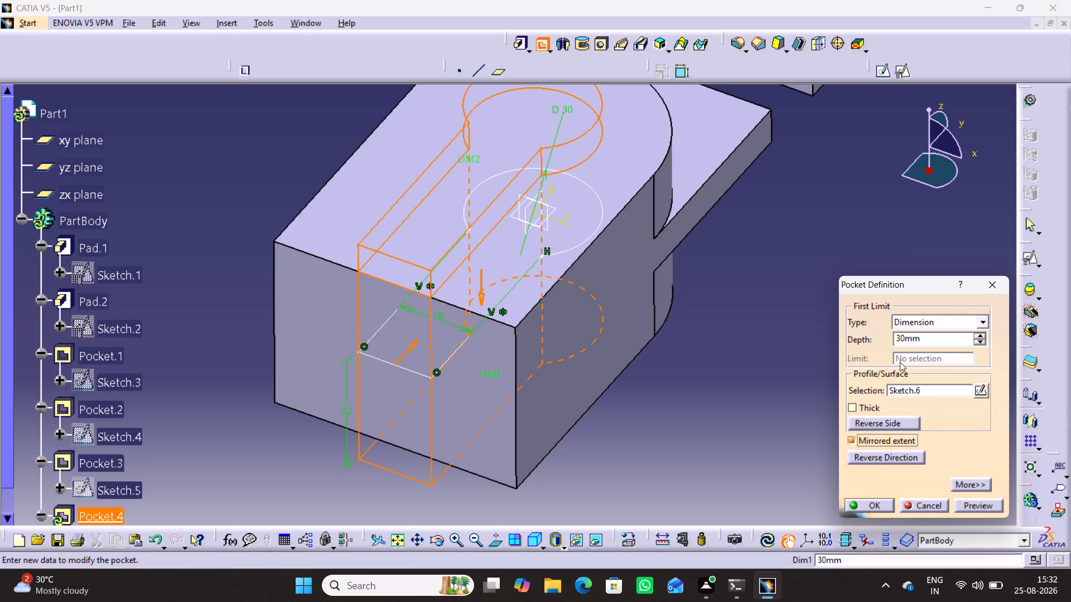
middle_drag(717, 412, 600, 295)
right_drag(687, 396, 600, 295)
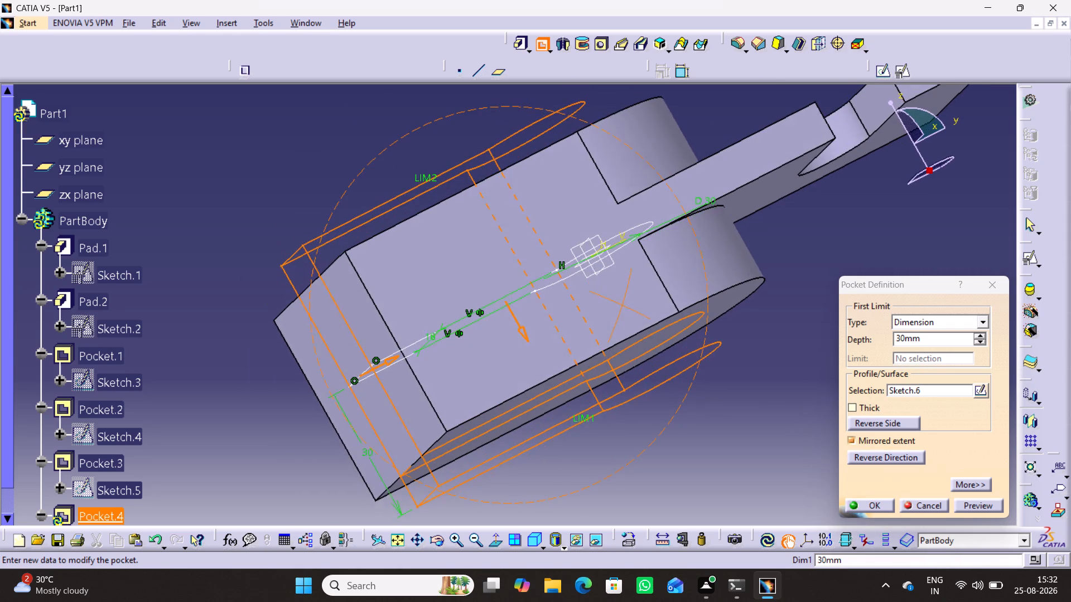
right_drag(600, 295, 603, 298)
middle_drag(600, 295, 604, 298)
drag(928, 340, 874, 333)
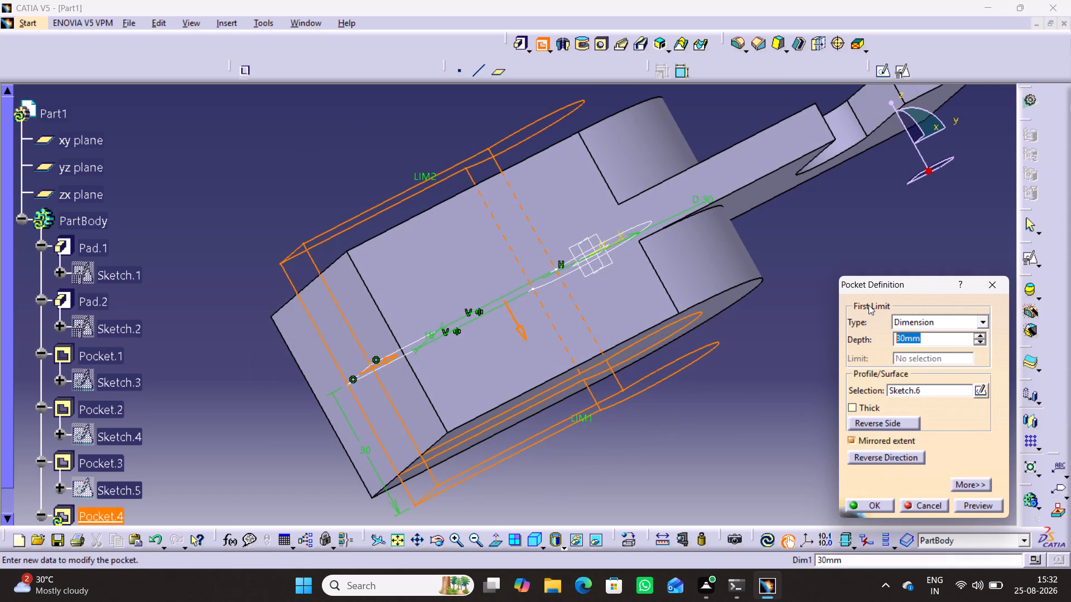
text(22.5)
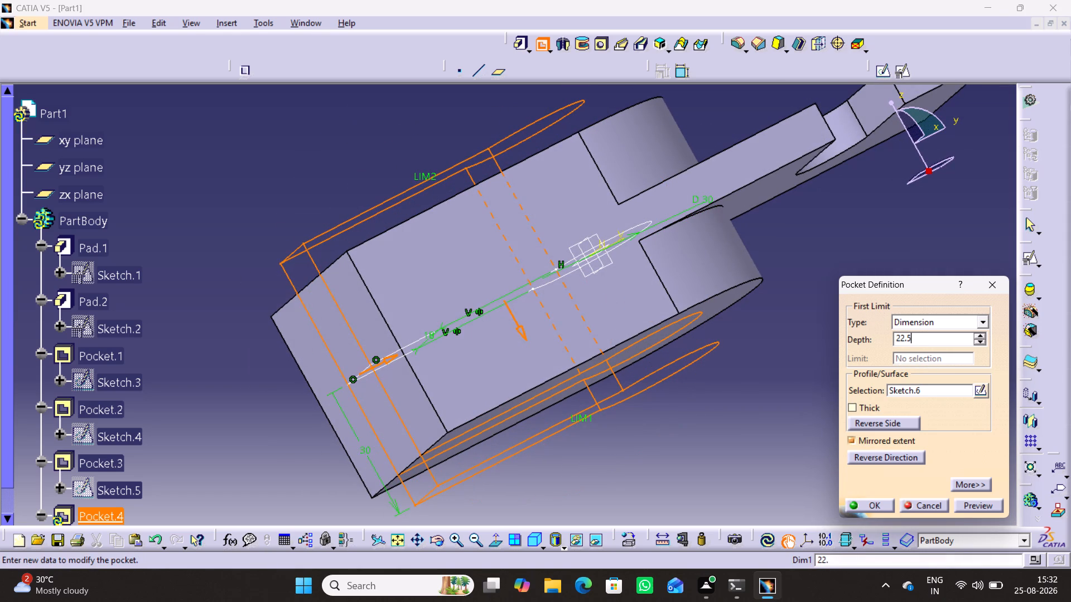
click(922, 213)
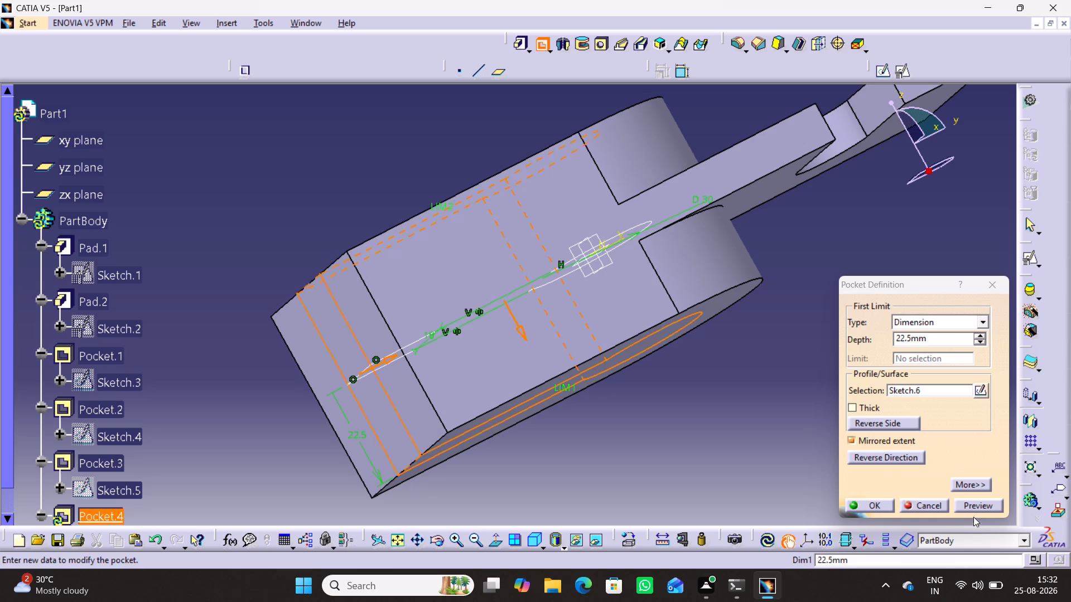
click(970, 505)
click(876, 503)
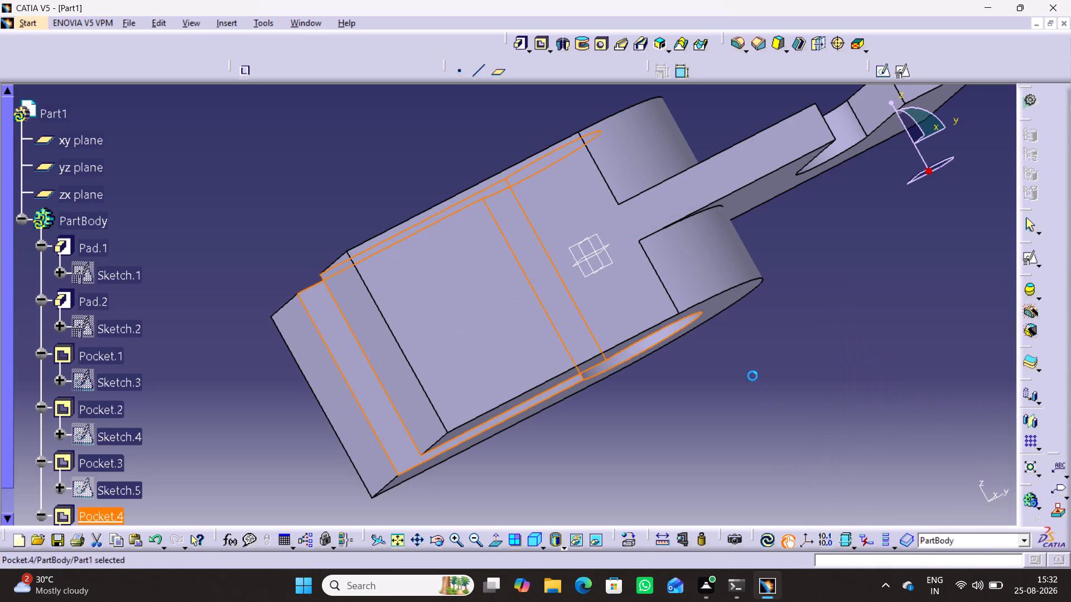
click(461, 152)
Examine the keyhole slot in the large block from several viewing angles.
middle_drag(461, 152, 571, 200)
right_drag(502, 177, 571, 200)
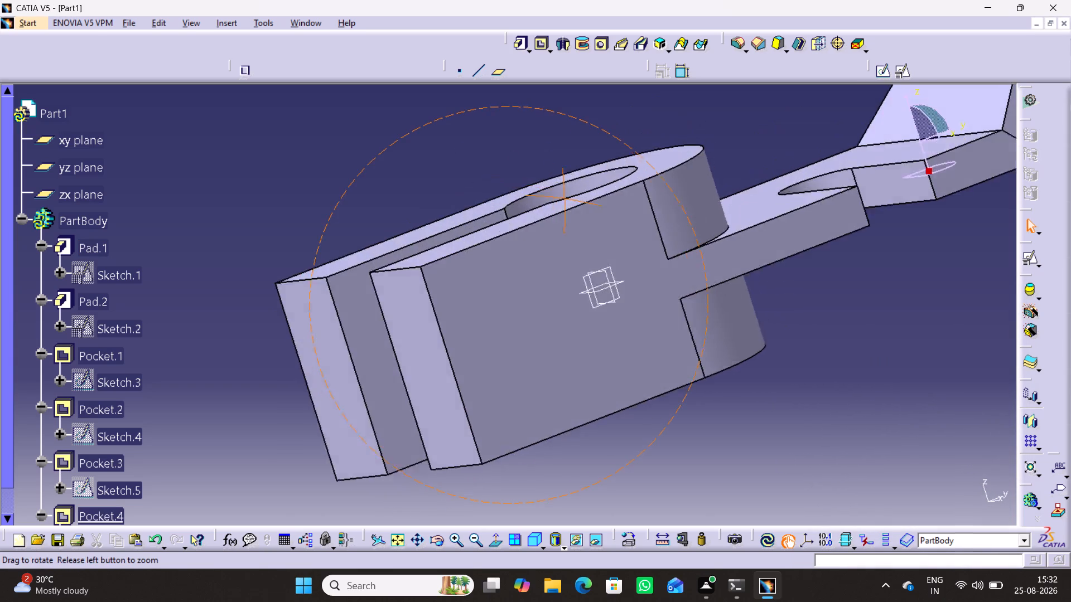
middle_drag(571, 200, 505, 229)
right_drag(571, 200, 508, 206)
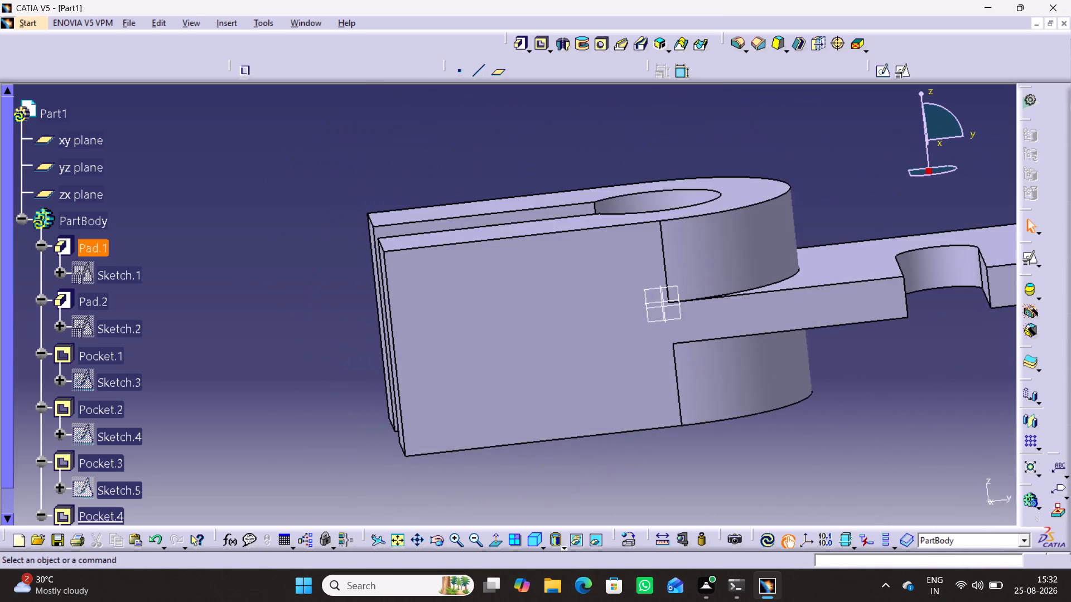
right_drag(508, 206, 633, 293)
middle_drag(515, 182, 633, 293)
middle_drag(678, 280, 410, 31)
middle_drag(457, 220, 536, 310)
right_drag(463, 224, 508, 277)
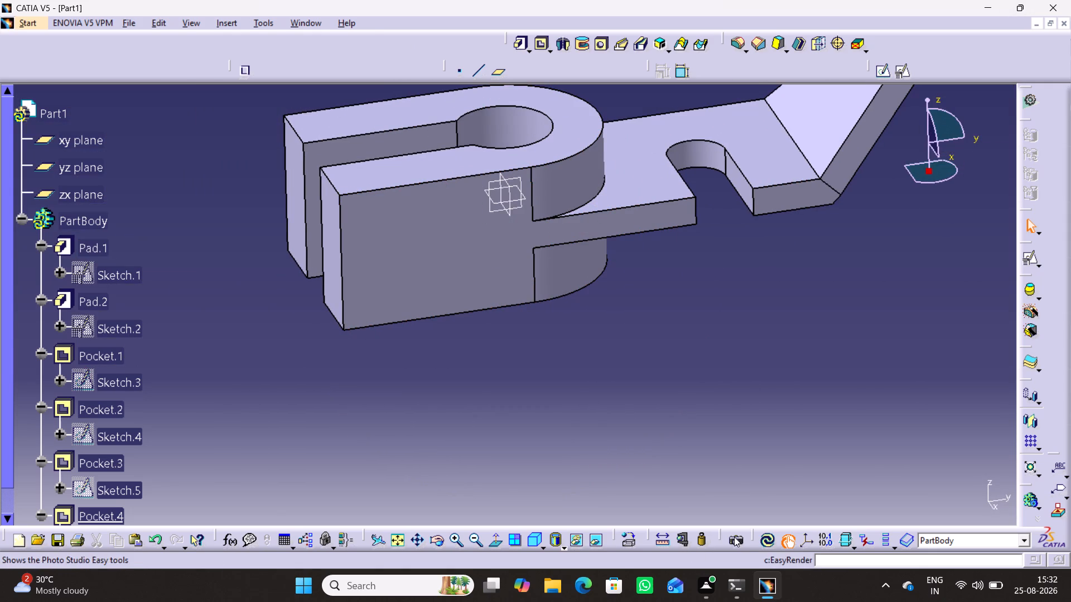
Apply the Chroma material from the Metal family of the Default Material Catalog to PartBody.
click(636, 544)
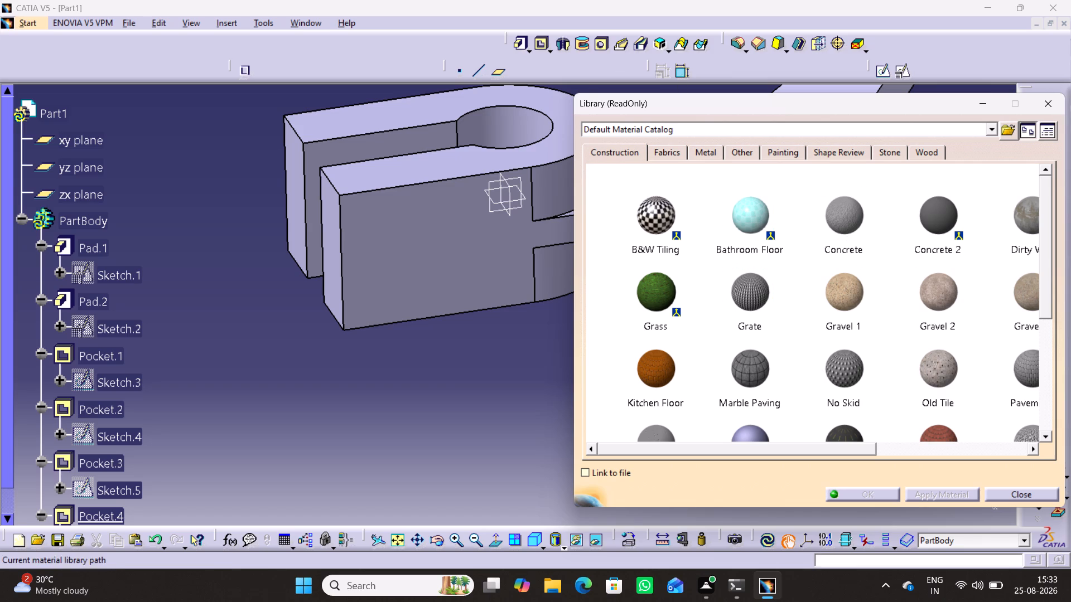
click(707, 160)
click(708, 153)
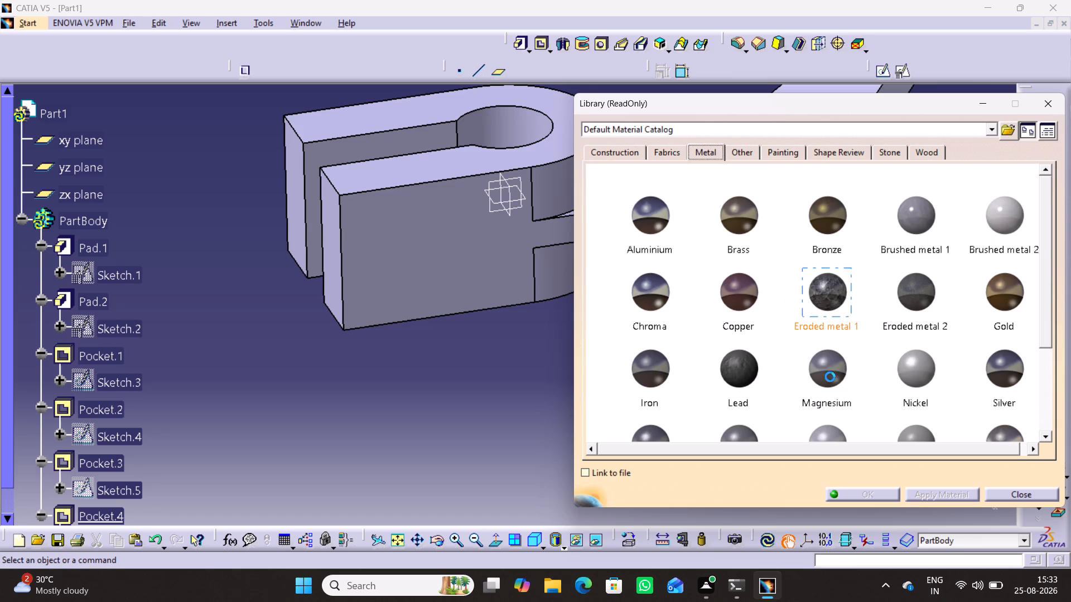
scroll(871, 396, down, 3)
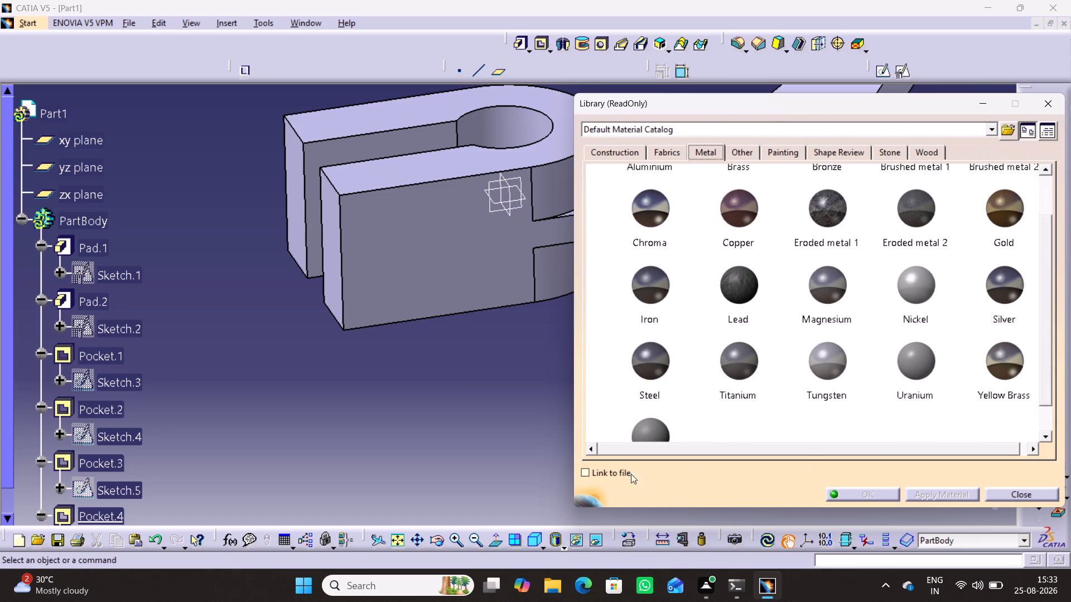
click(650, 217)
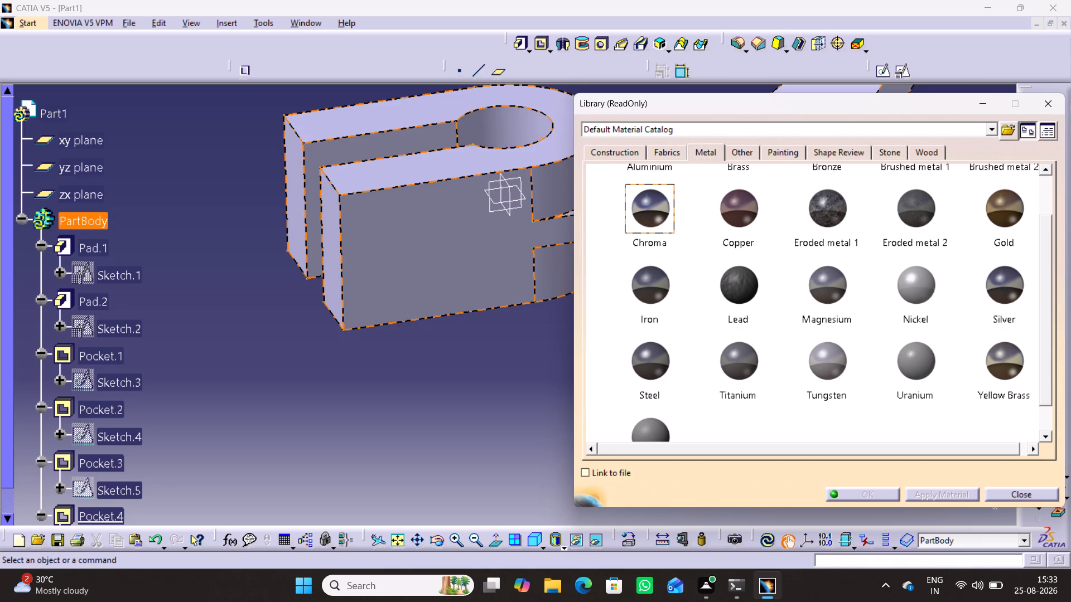
click(78, 217)
click(935, 493)
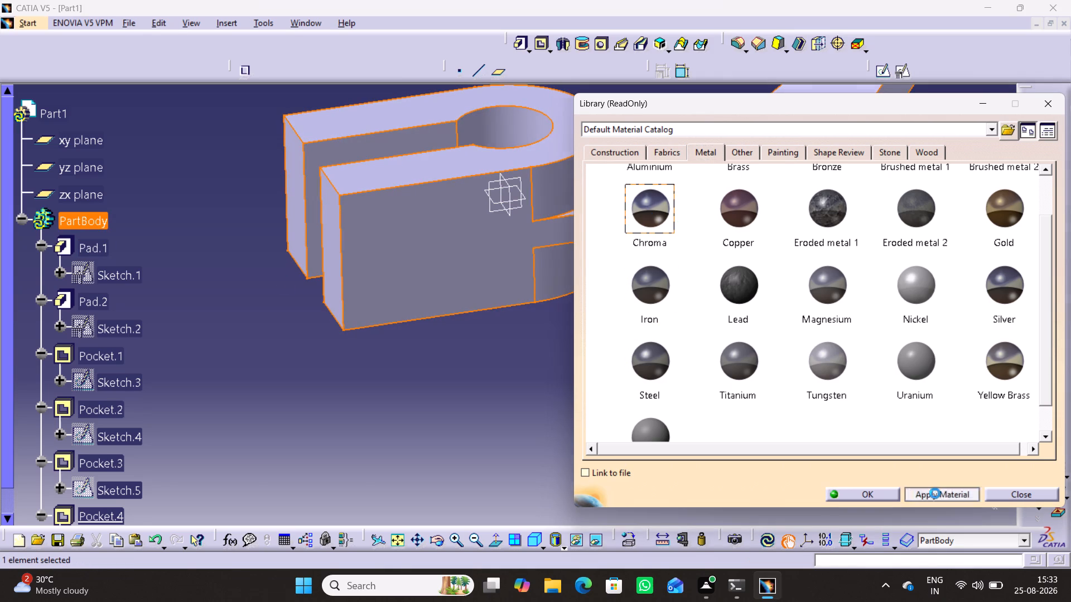
click(849, 496)
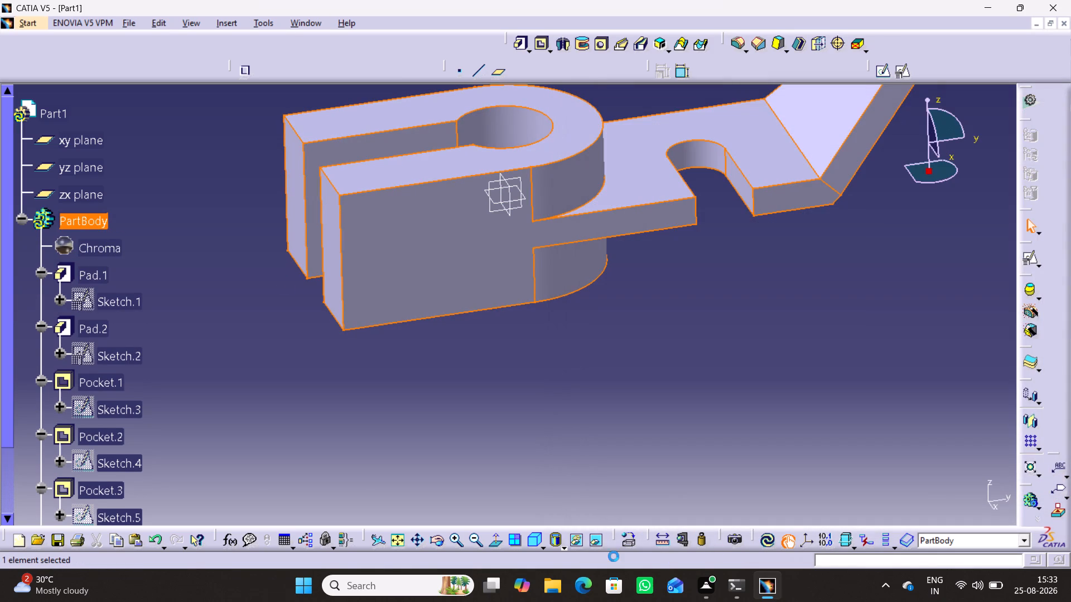
Display the bracket in Shading with Material mode and view the chrome finish from another angle.
click(563, 542)
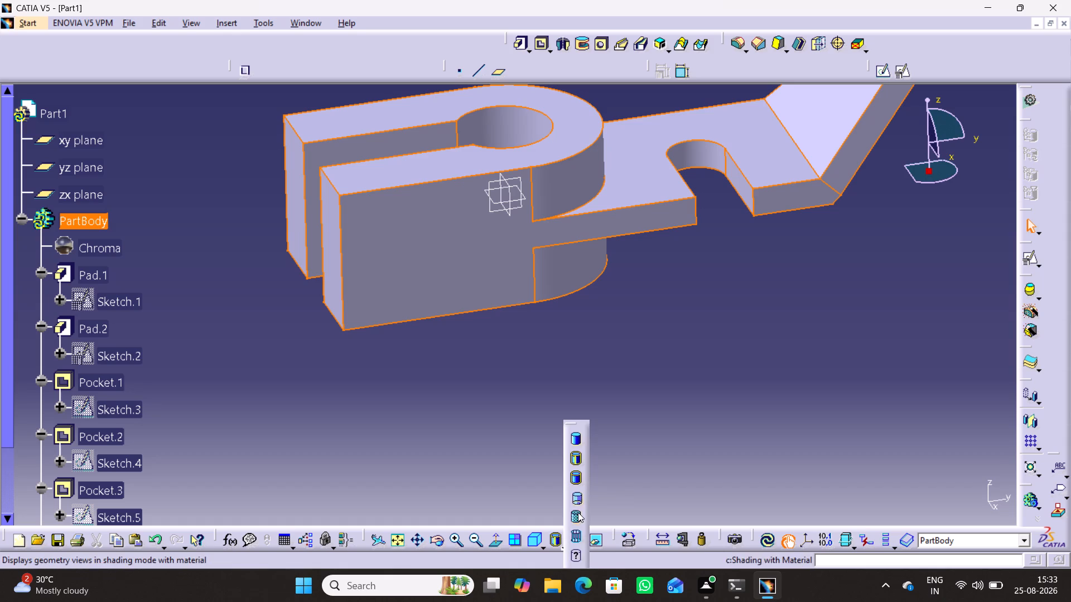
click(575, 517)
middle_drag(481, 351, 586, 431)
right_drag(481, 351, 610, 414)
middle_drag(554, 397, 451, 300)
right_drag(554, 397, 451, 300)
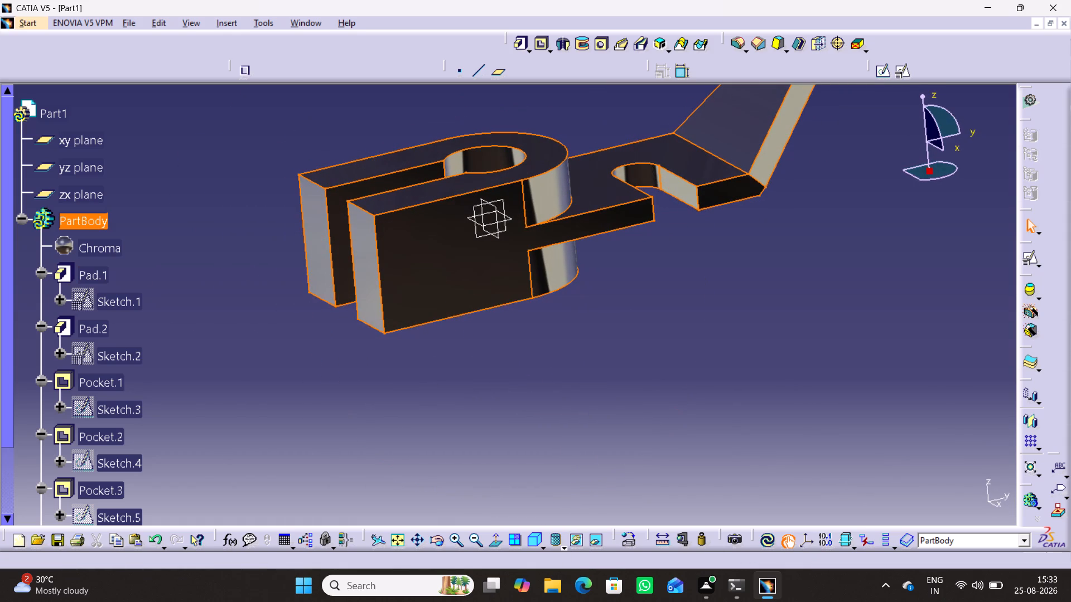
Set PartBody's fill color to cyan in its graphic properties.
right_click(82, 219)
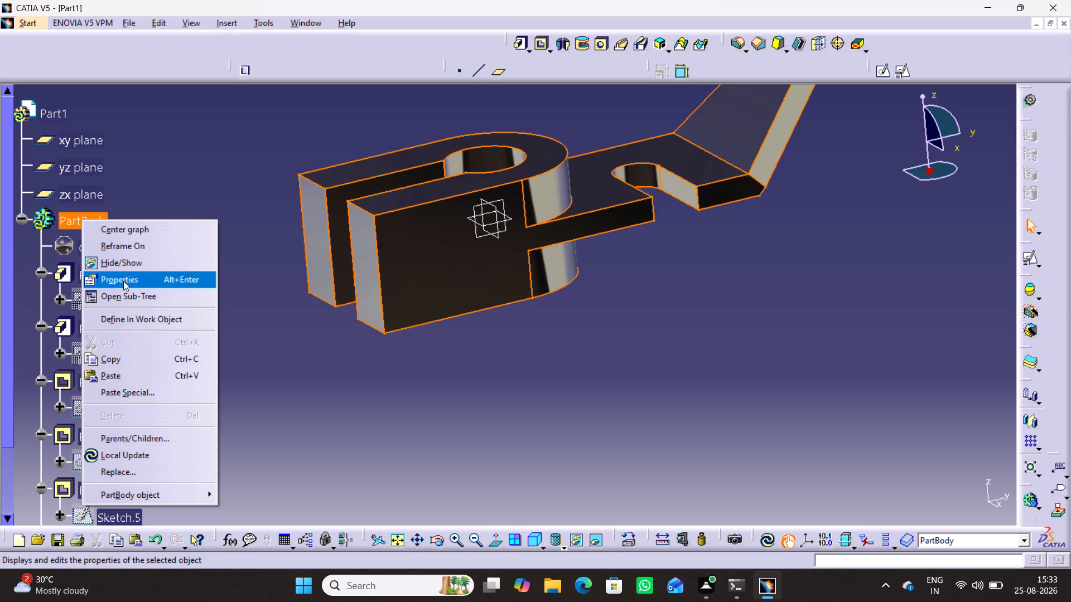
click(123, 281)
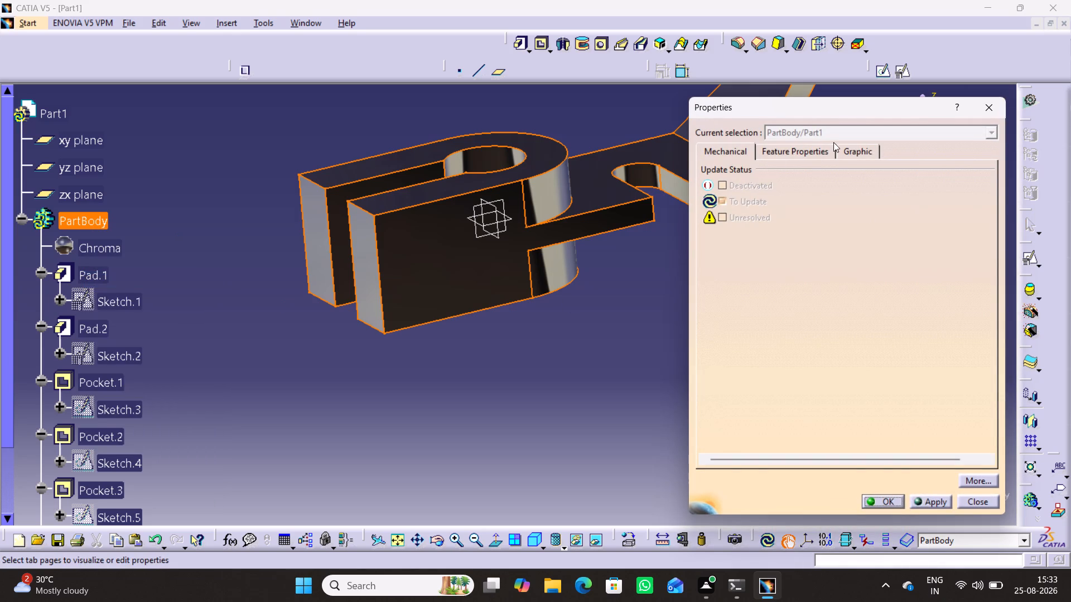
click(848, 149)
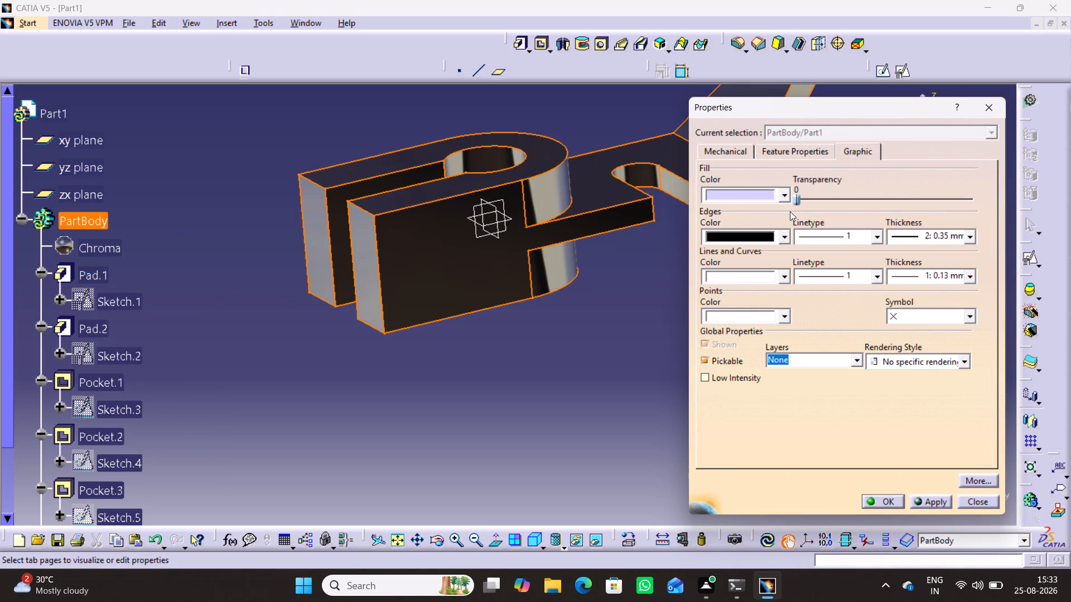
click(789, 195)
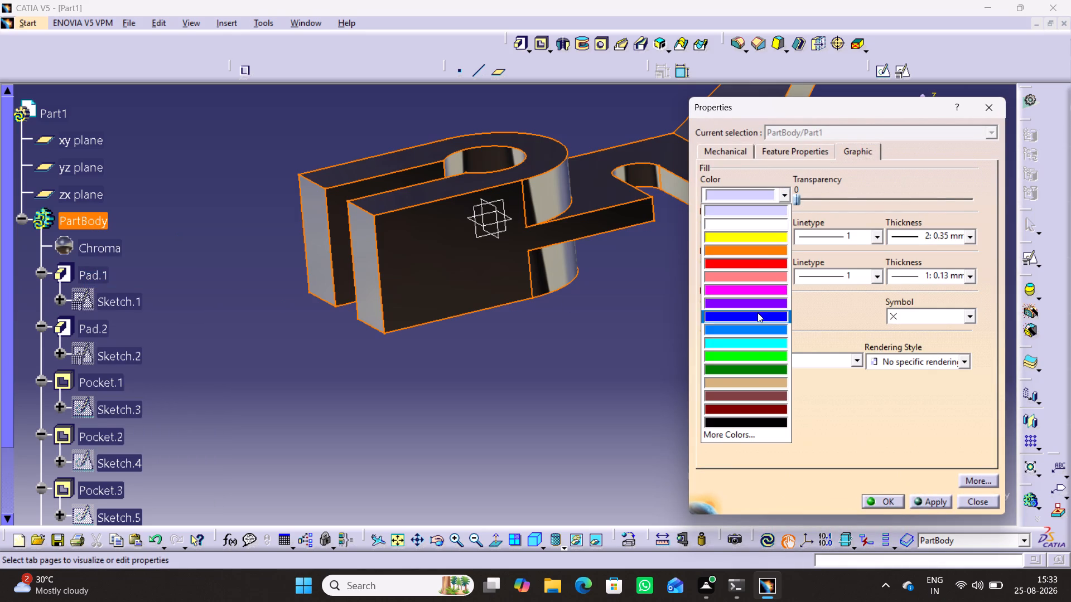
click(755, 345)
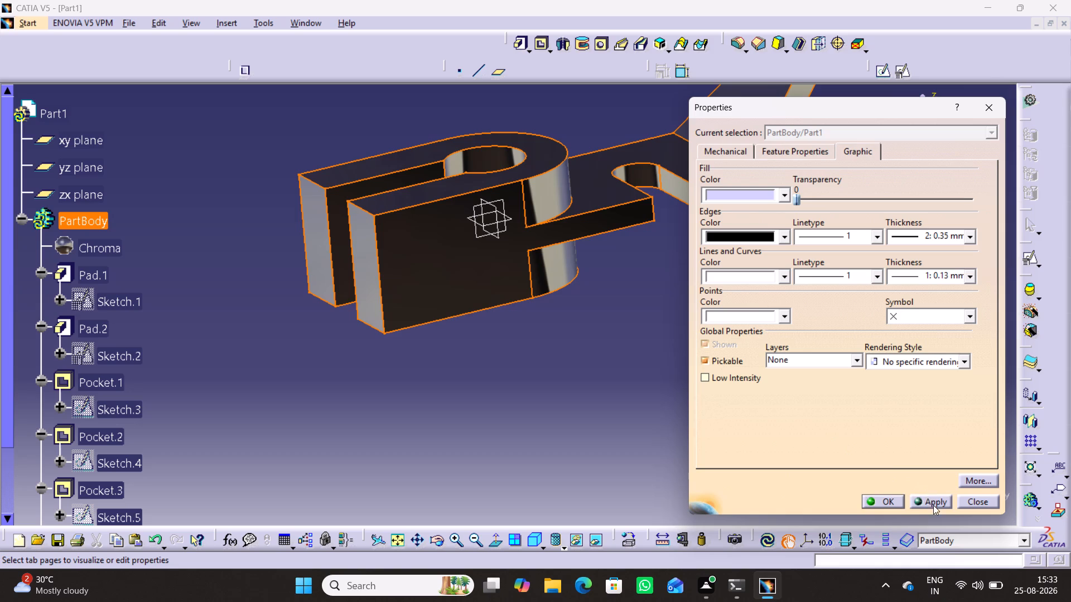
click(933, 505)
click(888, 499)
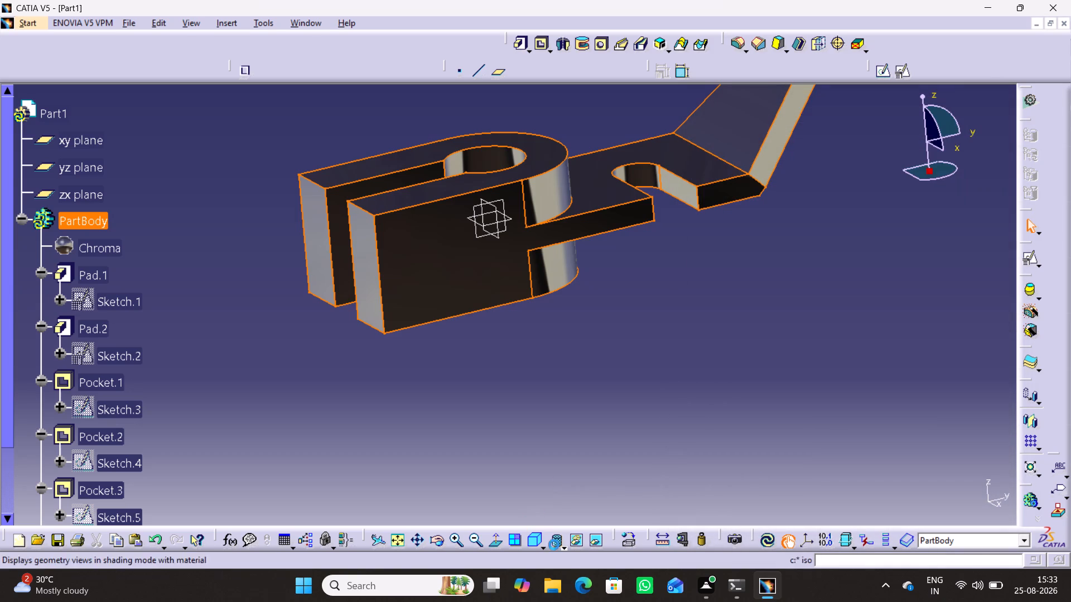
Display the bracket in Shading with Edges mode and examine the cyan body from several angles.
click(566, 545)
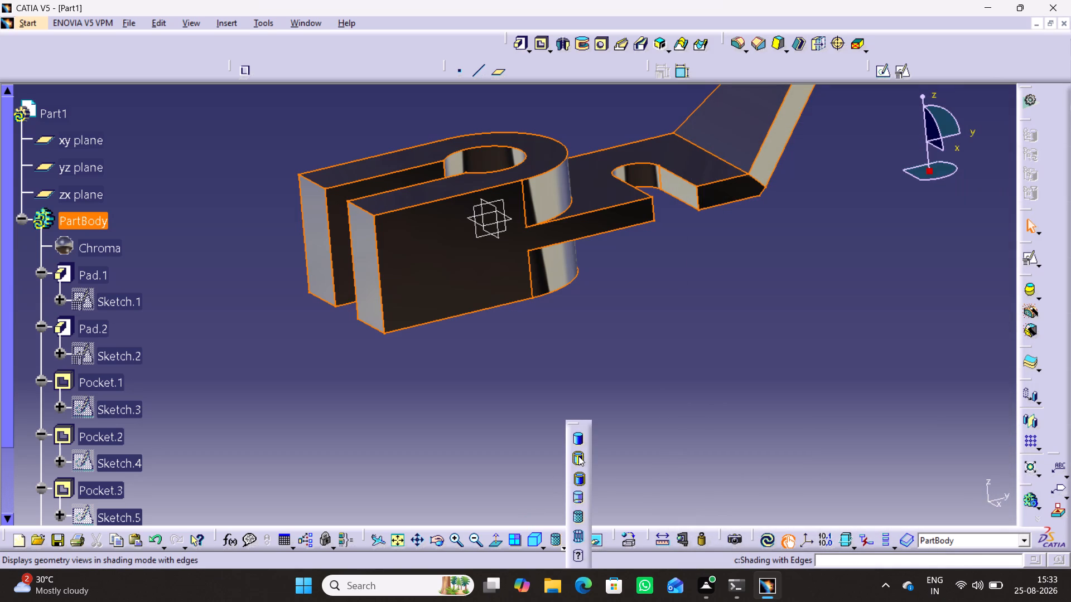
click(578, 456)
middle_drag(561, 353, 677, 375)
right_drag(561, 353, 677, 375)
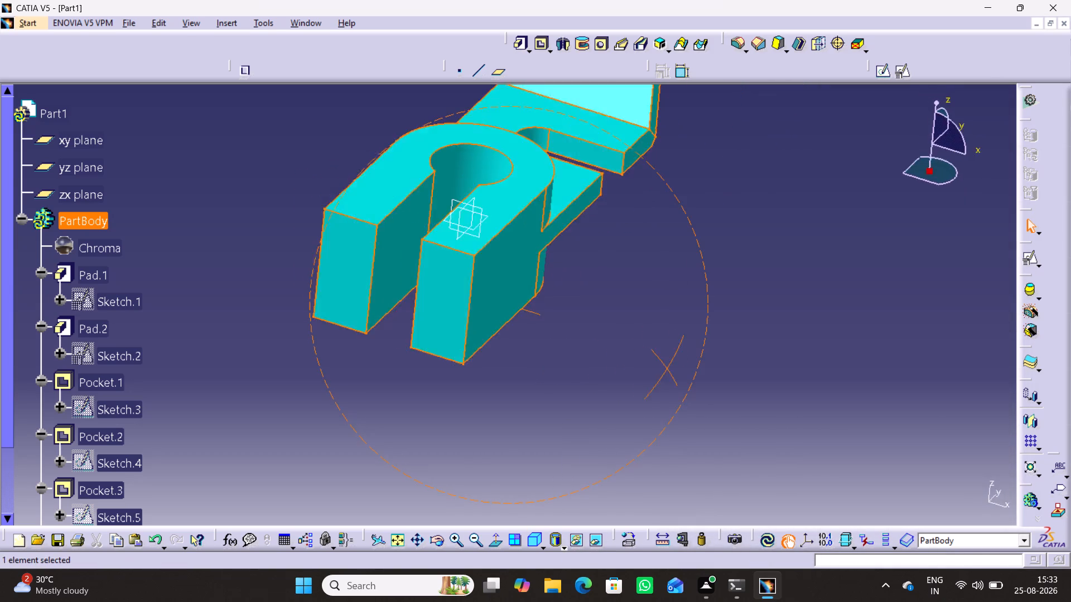
right_drag(677, 375, 672, 409)
middle_drag(677, 375, 672, 409)
click(647, 410)
middle_drag(642, 412, 509, 336)
right_drag(642, 412, 509, 336)
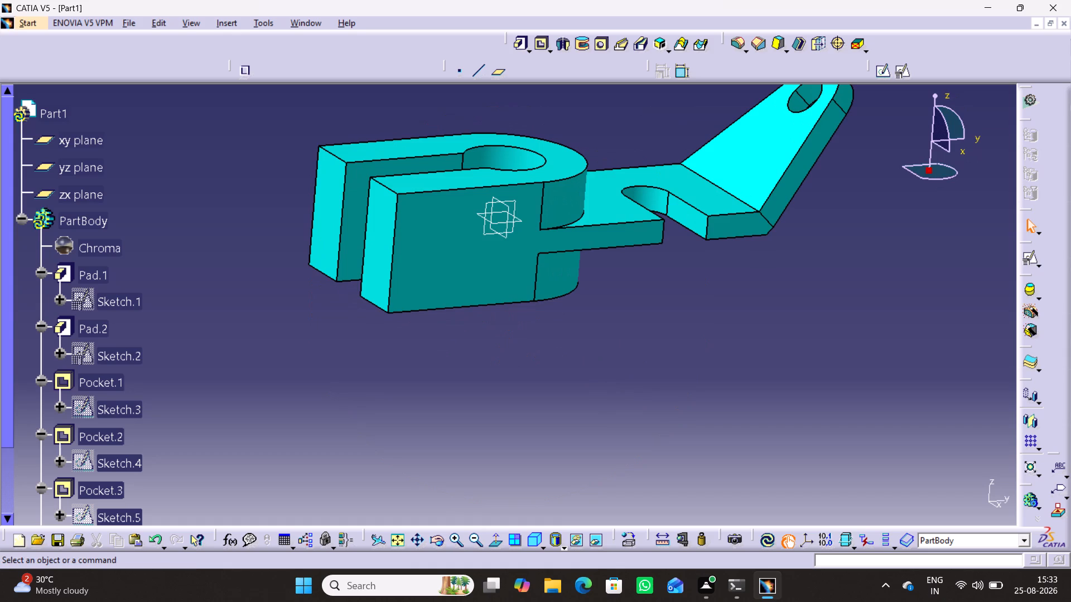
Display the bracket in plain Shading mode without edges and view it from above.
click(564, 548)
click(575, 436)
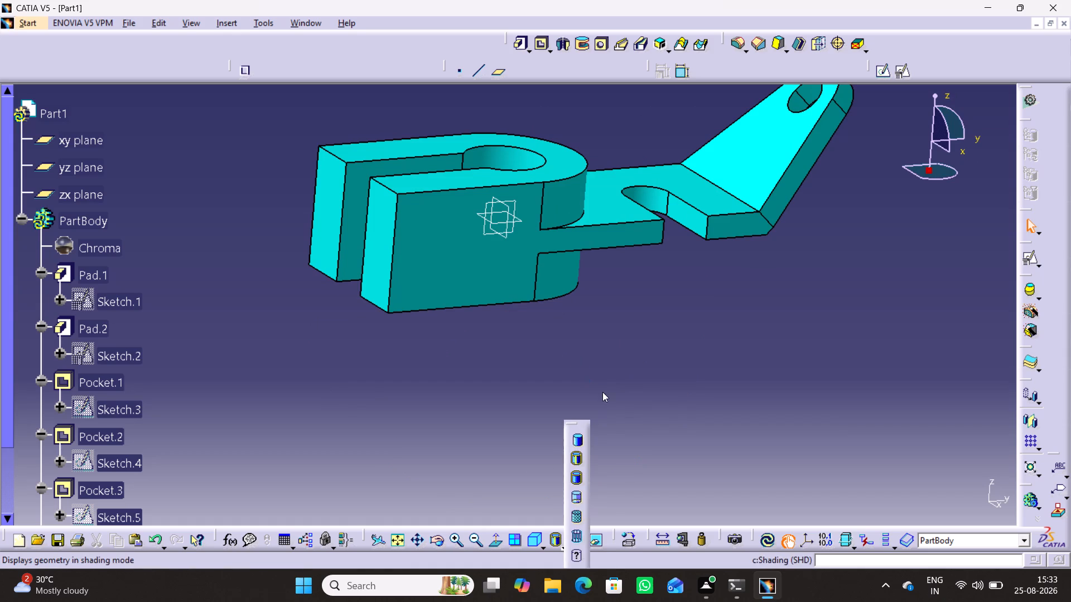
middle_drag(470, 351, 481, 450)
right_drag(470, 351, 485, 448)
click(523, 423)
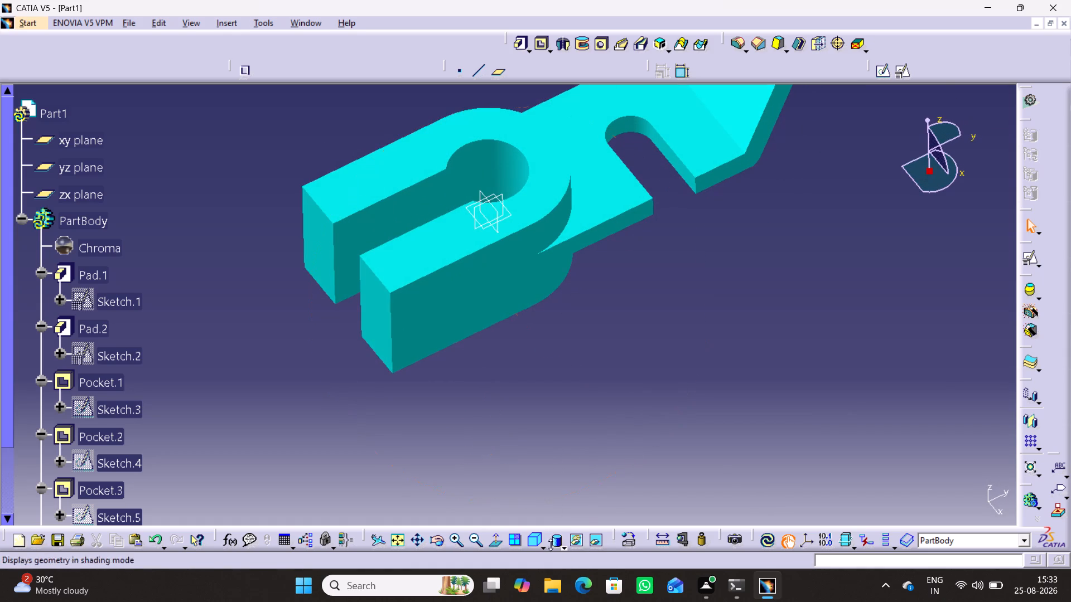
click(542, 546)
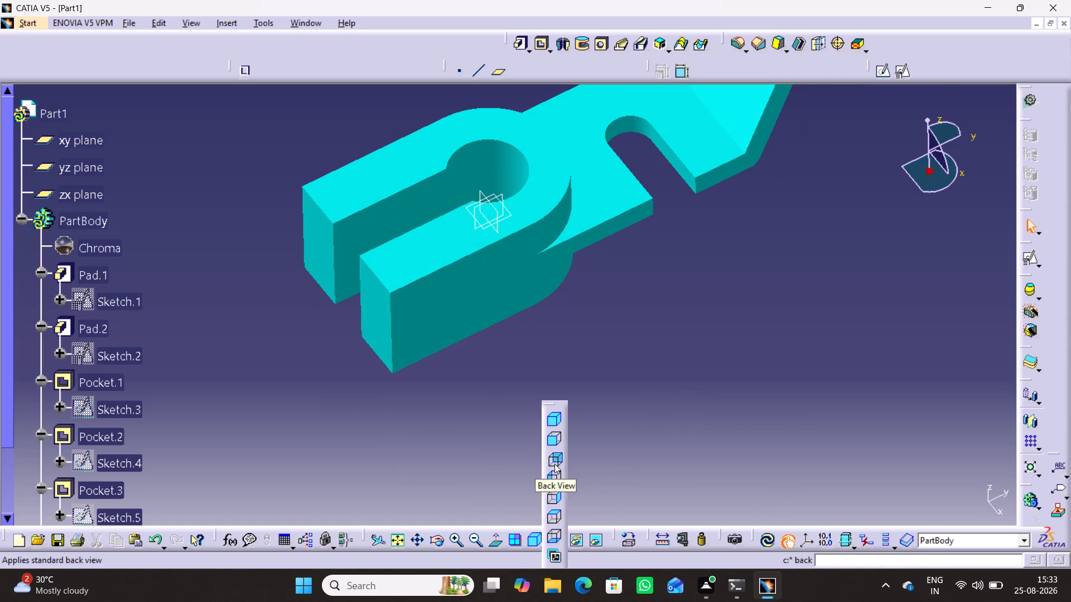
click(595, 487)
Display the bracket in Shading with Material mode and bring the whole part into view.
click(565, 543)
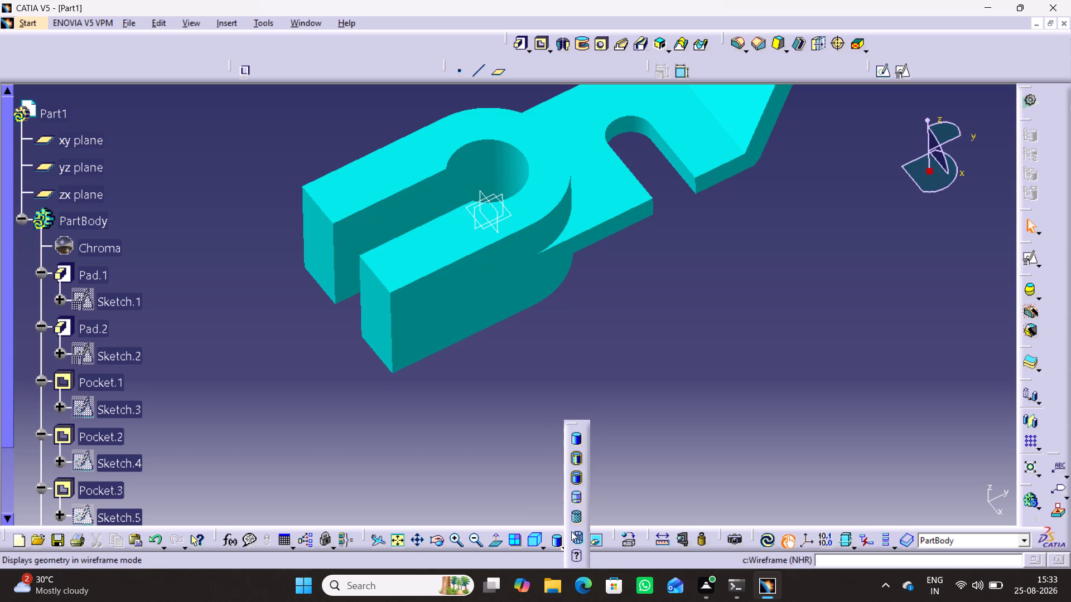
click(575, 513)
click(575, 428)
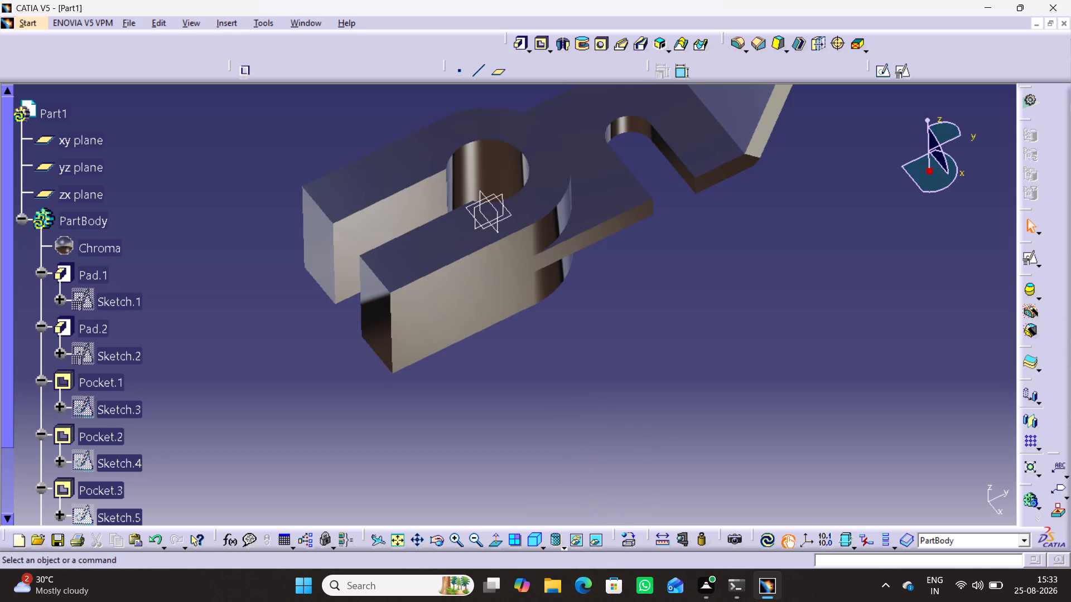
middle_drag(571, 371, 555, 450)
right_drag(561, 481, 527, 451)
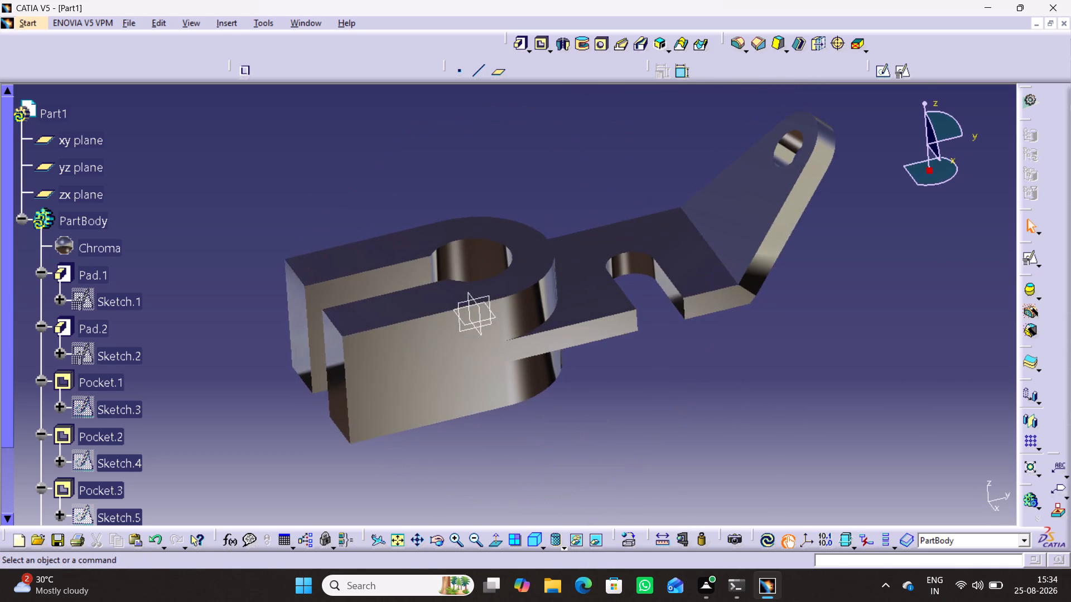
middle_drag(555, 450, 538, 464)
Examine the Chroma material's properties, including its structural analysis values, and leave them unmodified.
right_click(99, 249)
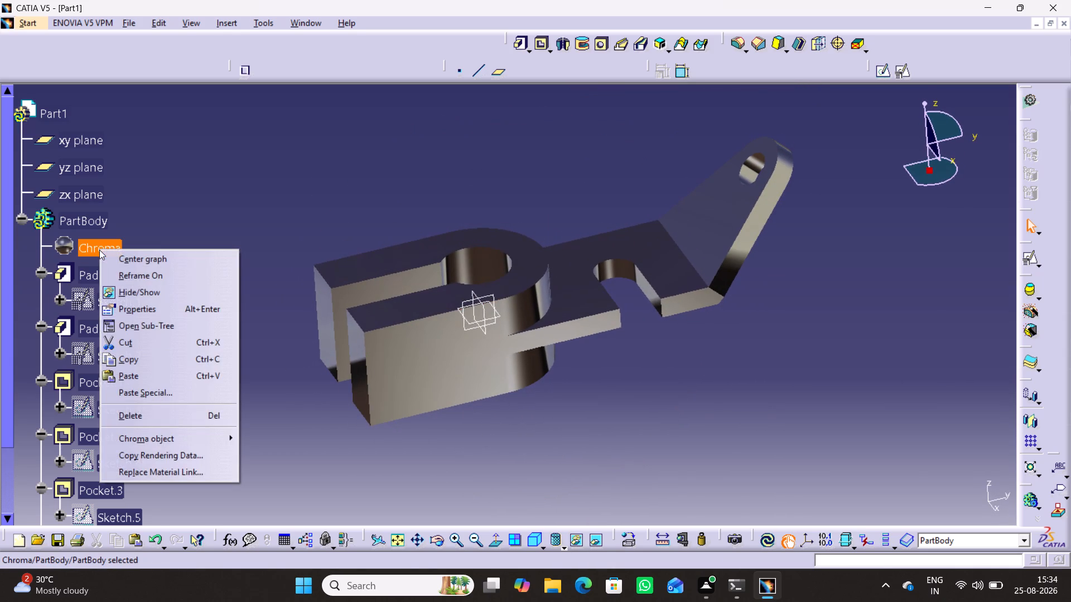
click(204, 227)
double_click(107, 244)
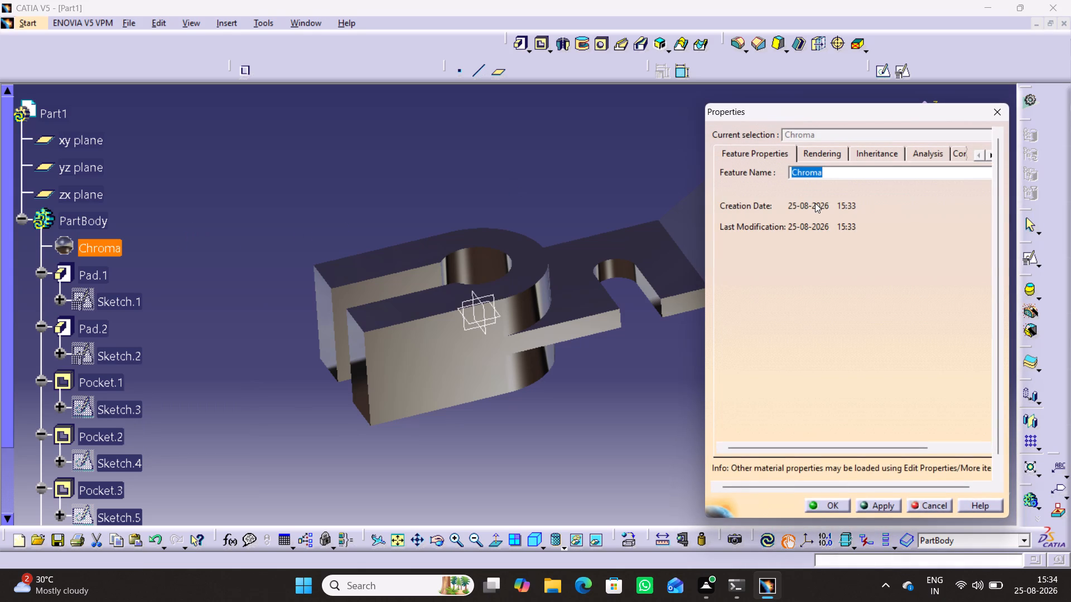
click(824, 155)
click(761, 153)
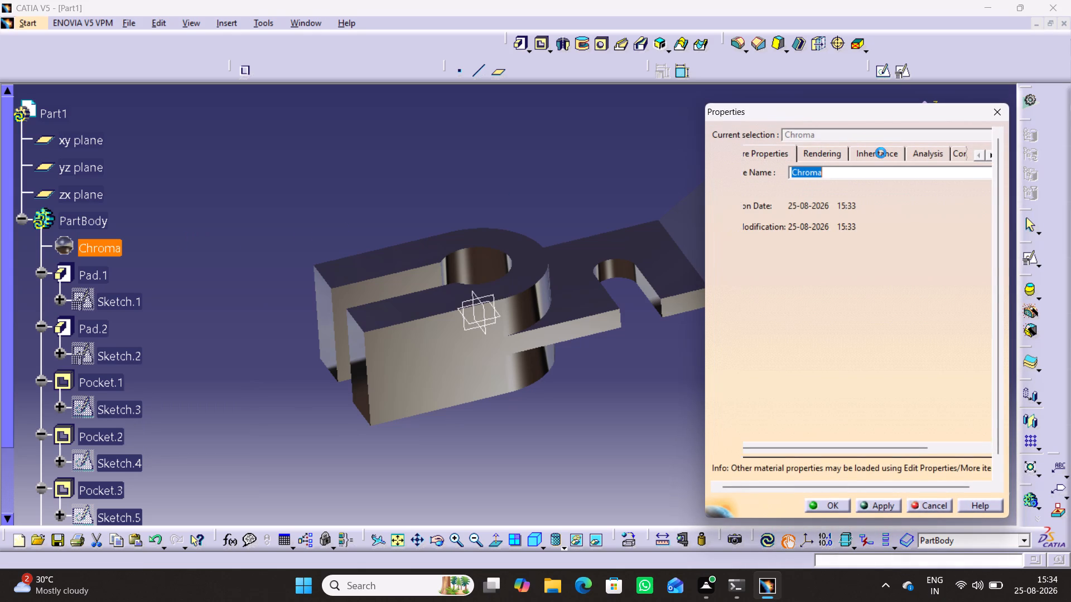
click(872, 154)
click(911, 151)
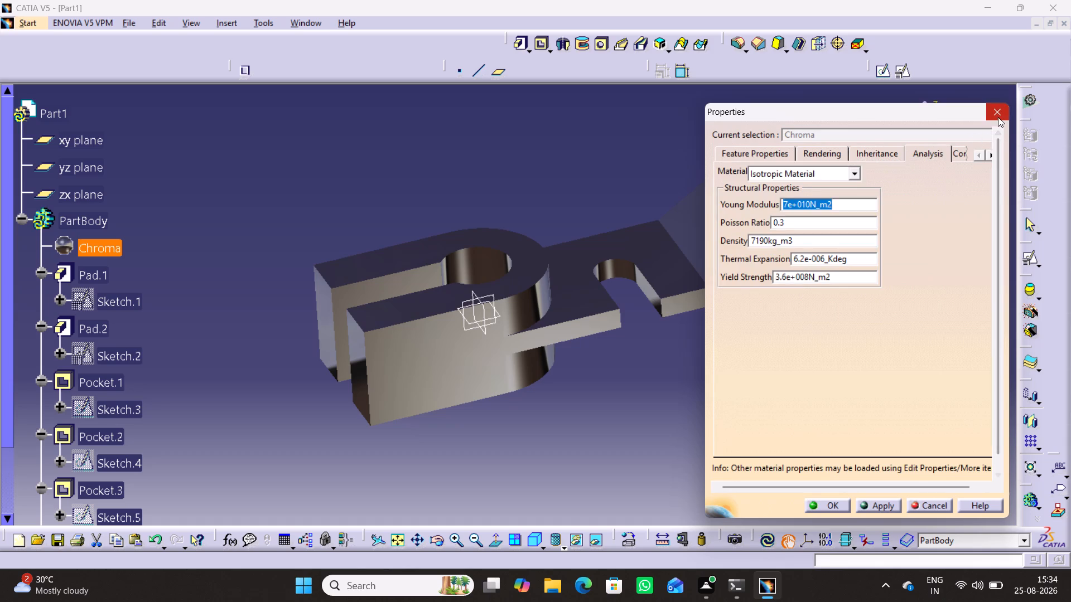
click(998, 117)
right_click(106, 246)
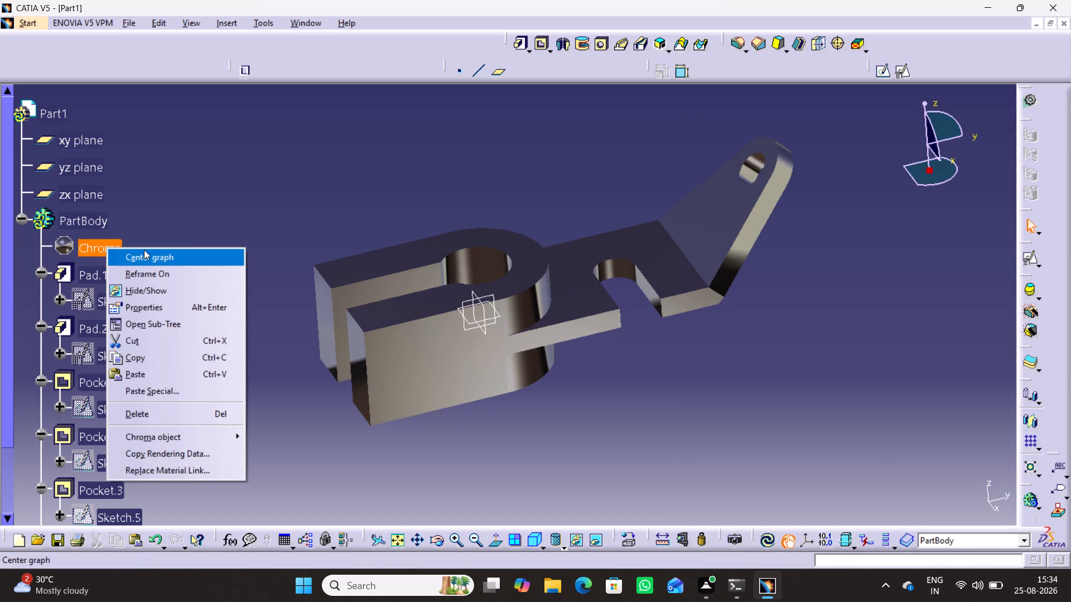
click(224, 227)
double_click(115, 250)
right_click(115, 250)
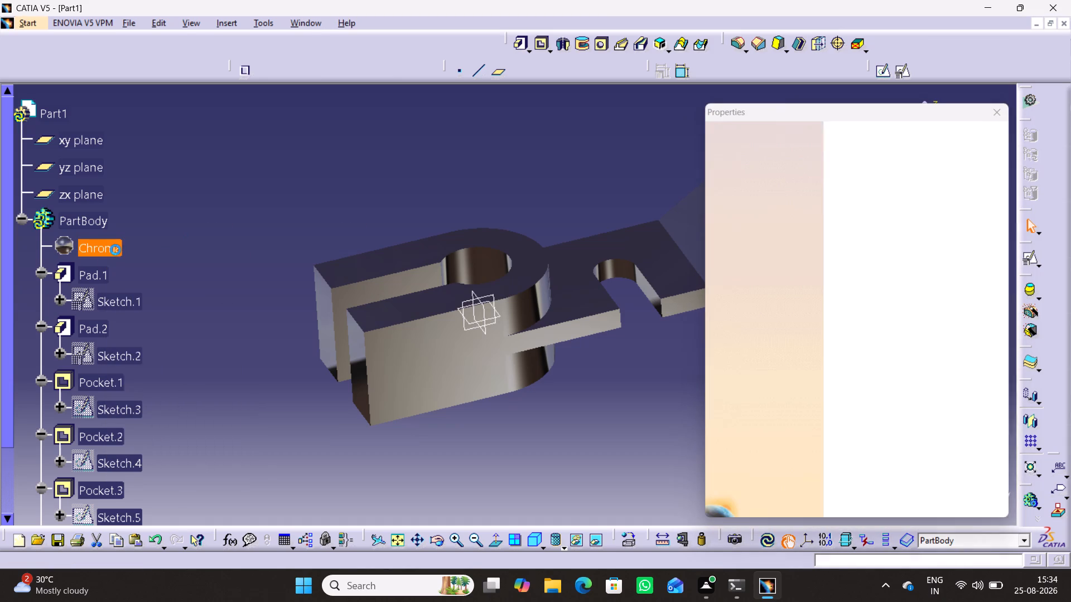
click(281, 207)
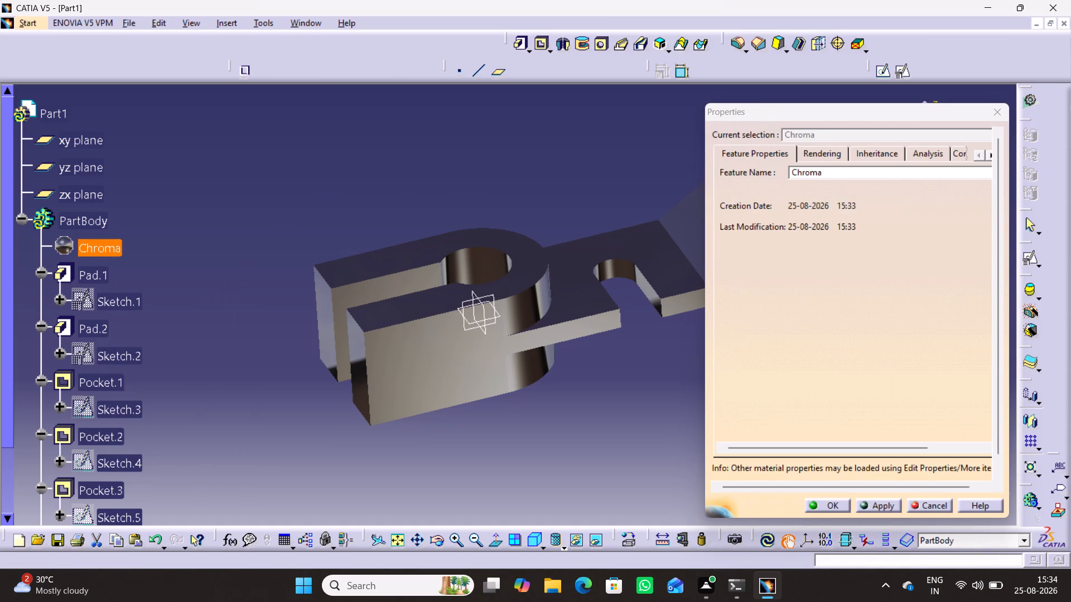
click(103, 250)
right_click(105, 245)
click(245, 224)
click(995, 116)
Set the hatching color in the Chroma material's drawing properties to cyan.
right_click(109, 246)
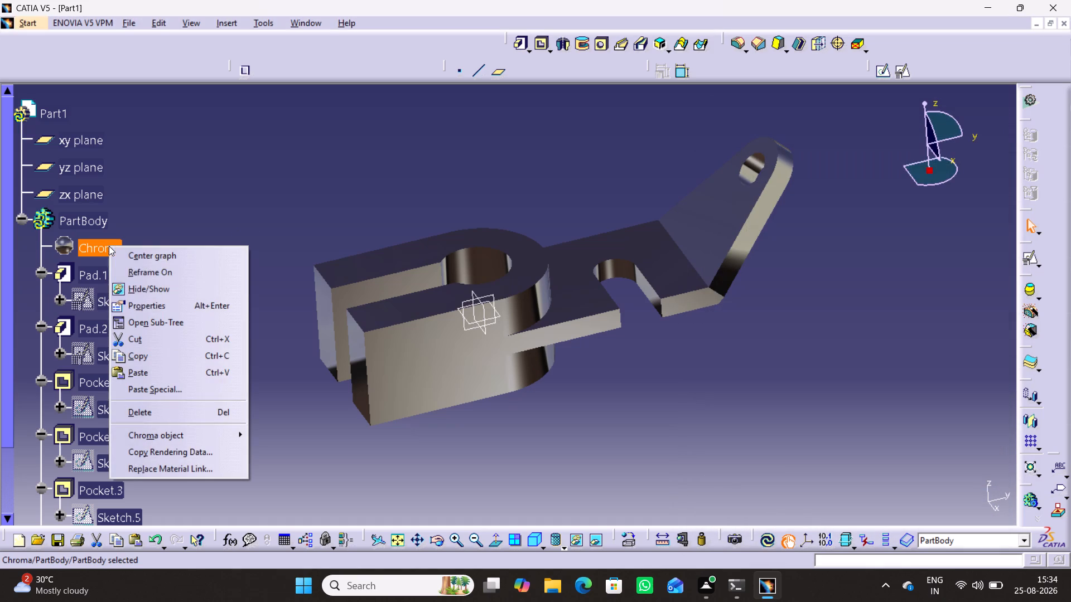
click(155, 300)
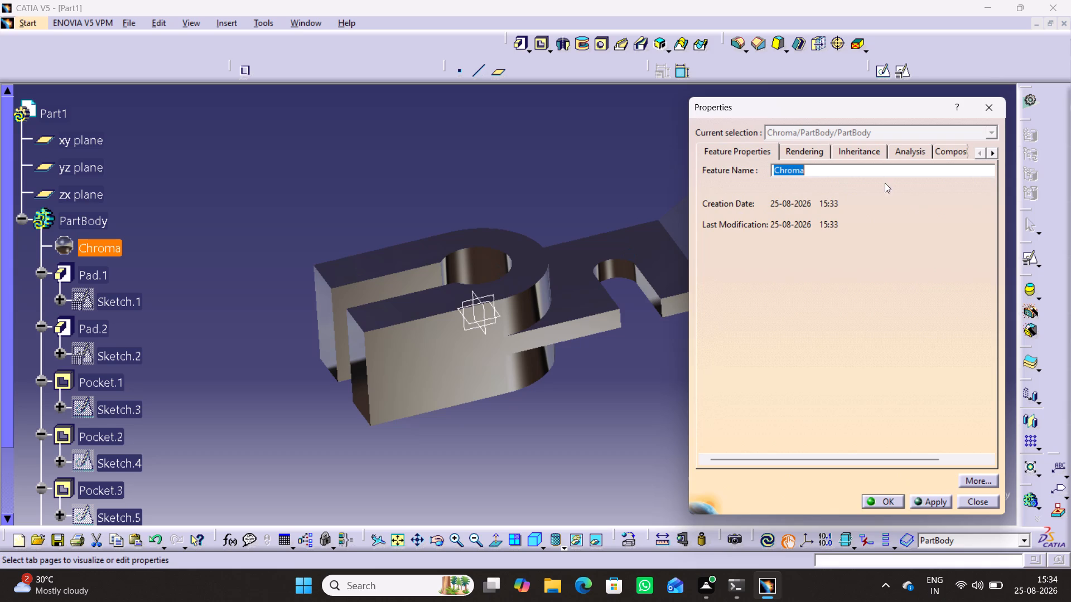
click(993, 152)
click(944, 152)
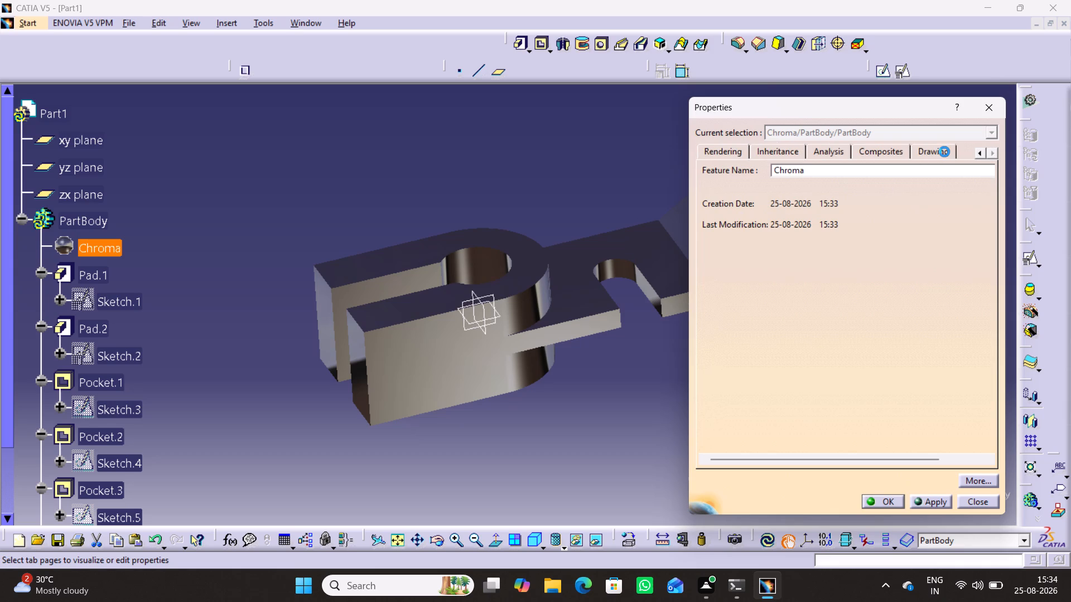
click(890, 153)
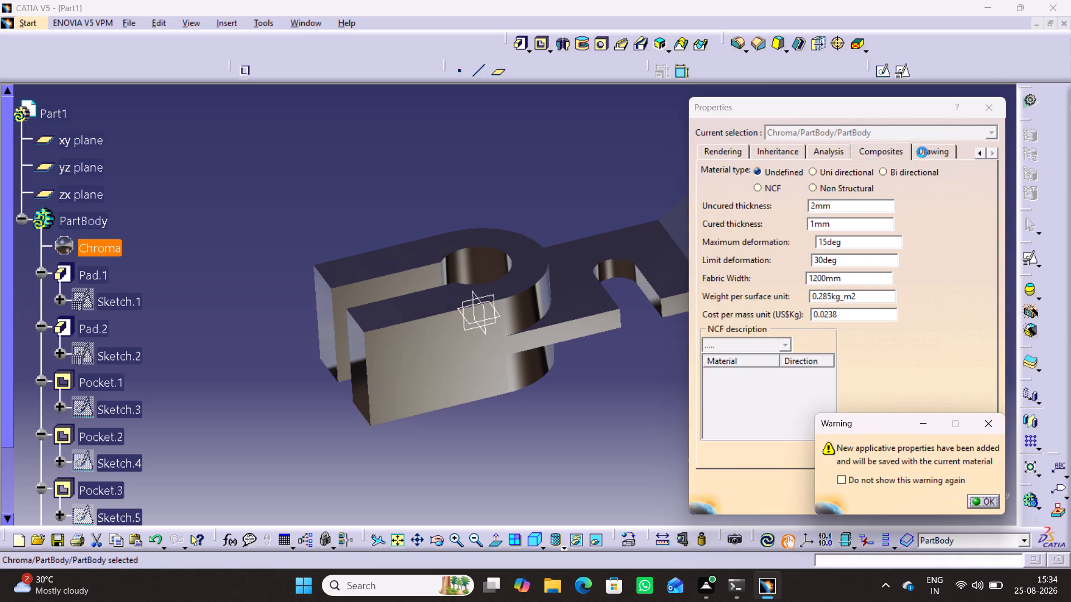
click(931, 153)
click(935, 152)
click(880, 151)
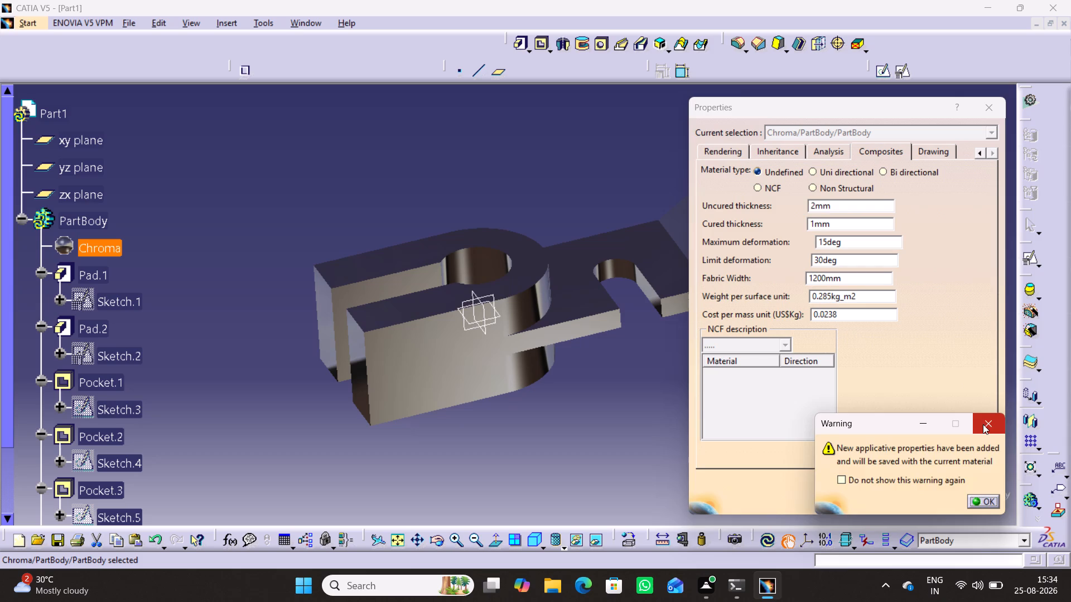
click(983, 424)
click(927, 155)
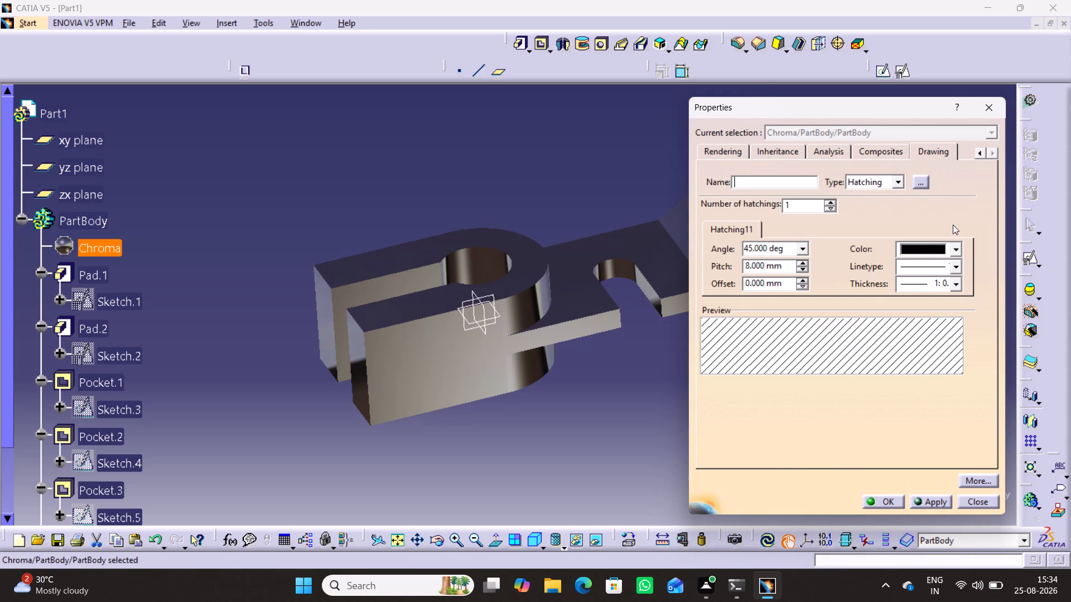
click(956, 247)
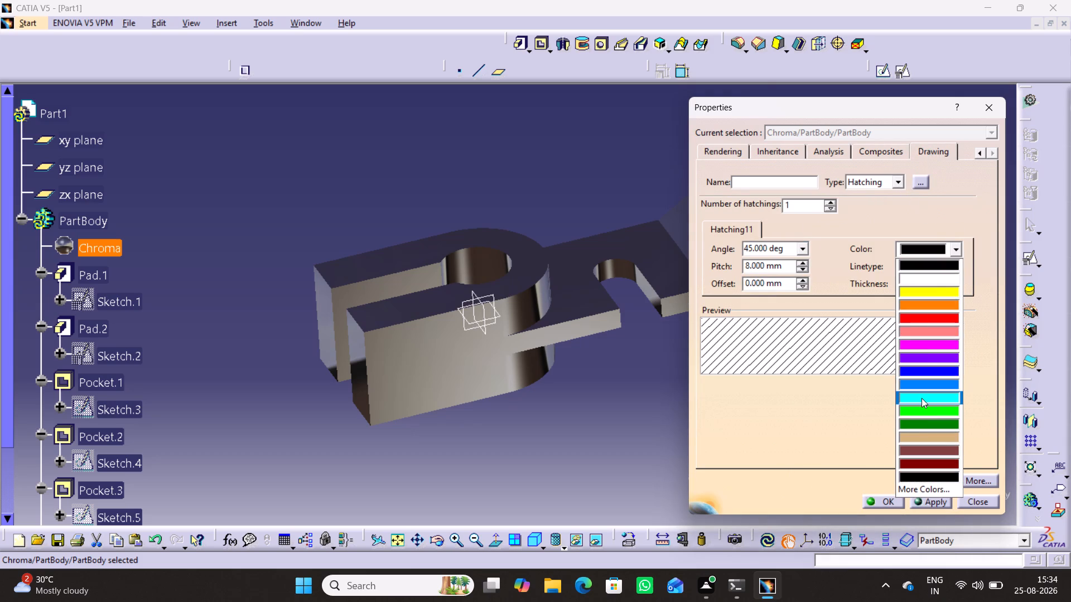
click(922, 398)
click(929, 503)
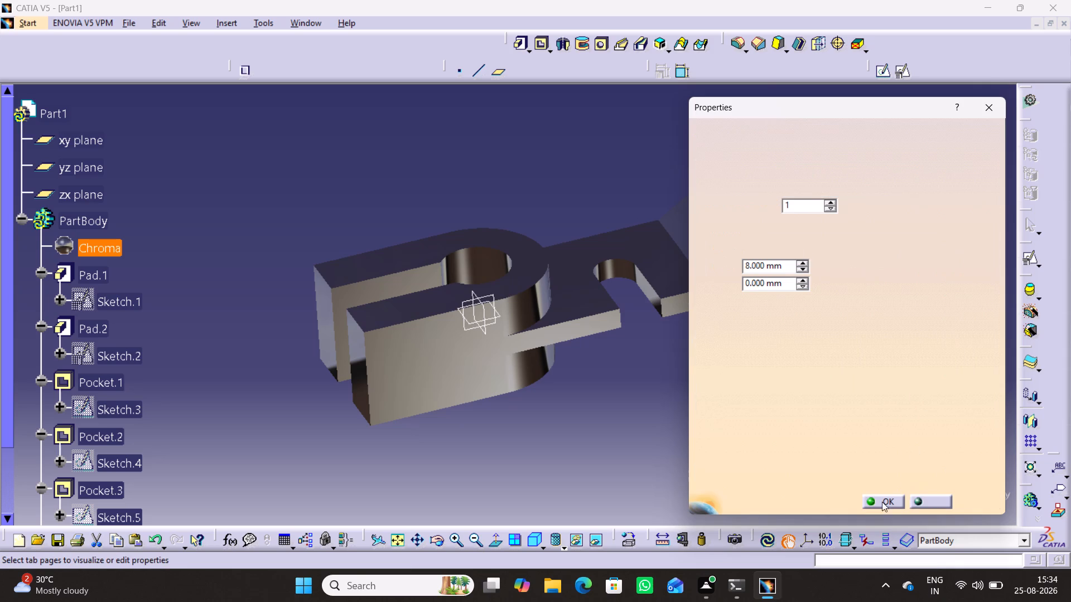
click(874, 501)
Display the bracket in Shading with Edges without Smooth Edges mode.
middle_drag(543, 408, 568, 392)
right_drag(568, 392, 543, 366)
middle_drag(568, 392, 543, 366)
click(471, 298)
click(631, 380)
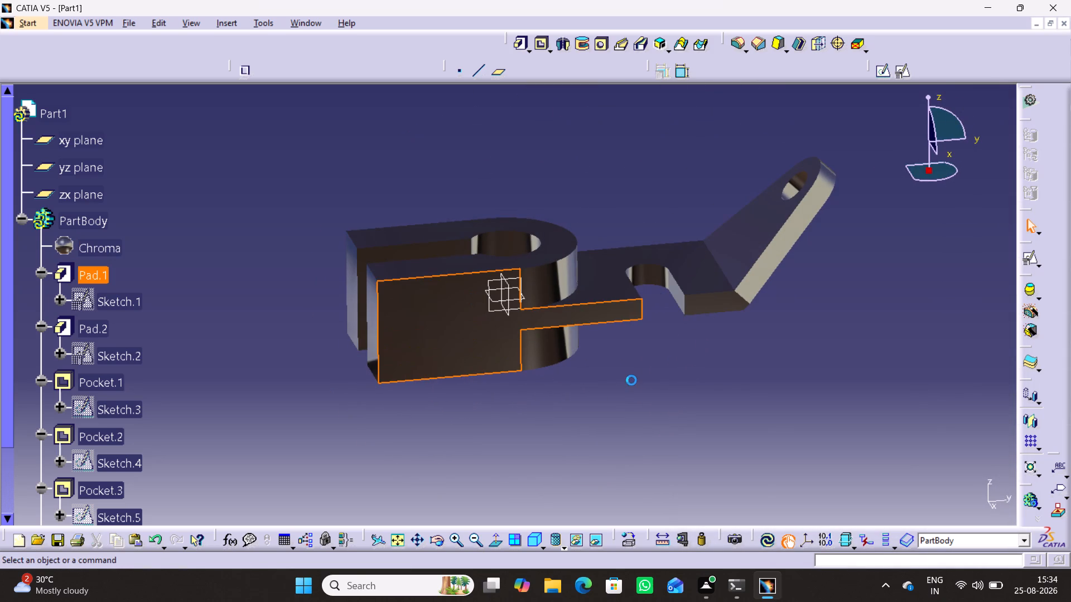
click(564, 548)
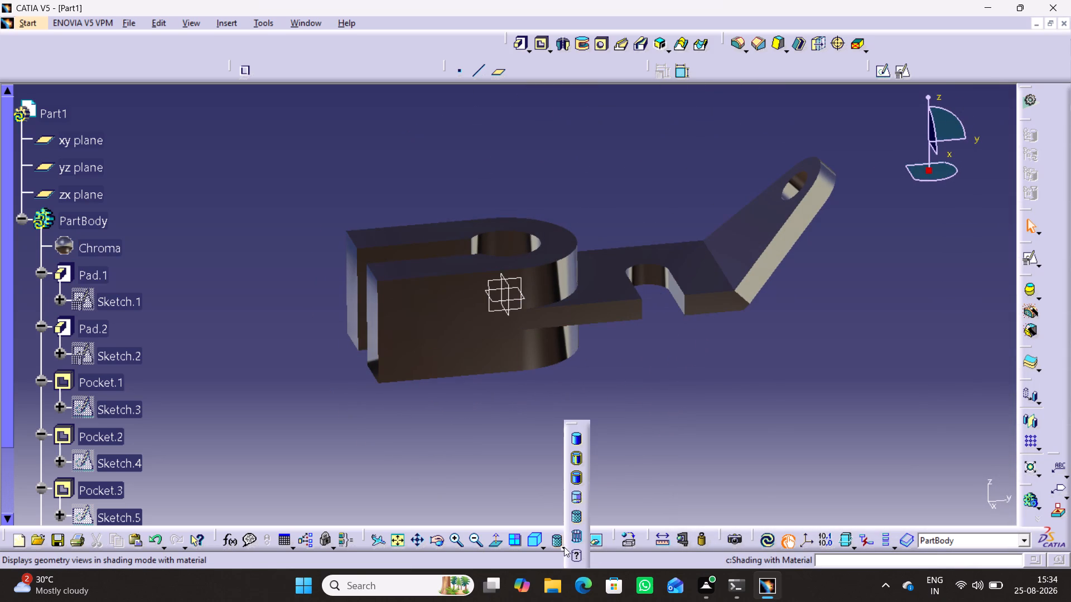
click(575, 480)
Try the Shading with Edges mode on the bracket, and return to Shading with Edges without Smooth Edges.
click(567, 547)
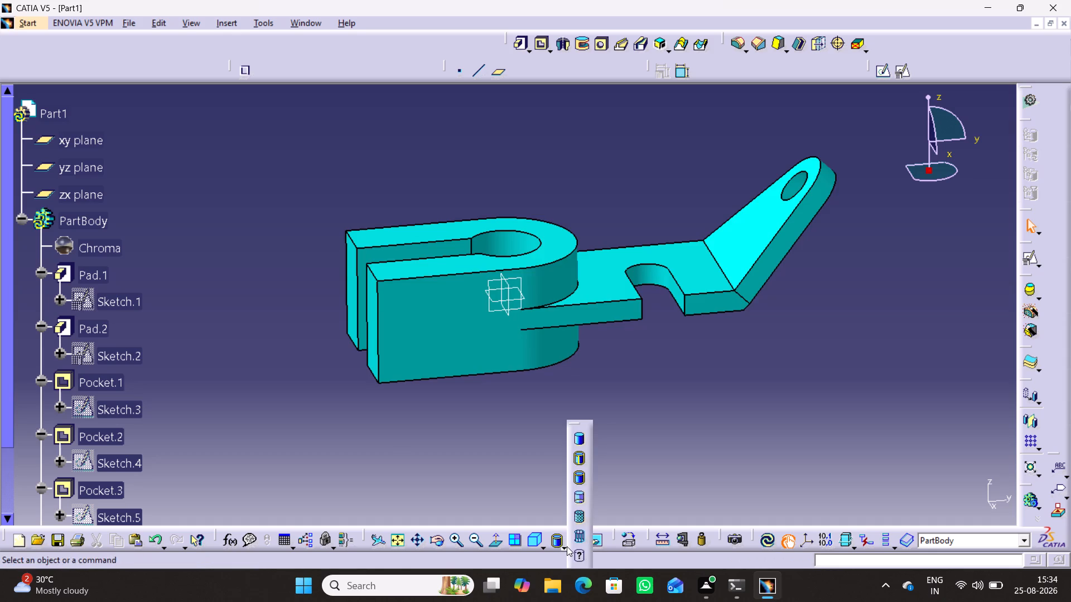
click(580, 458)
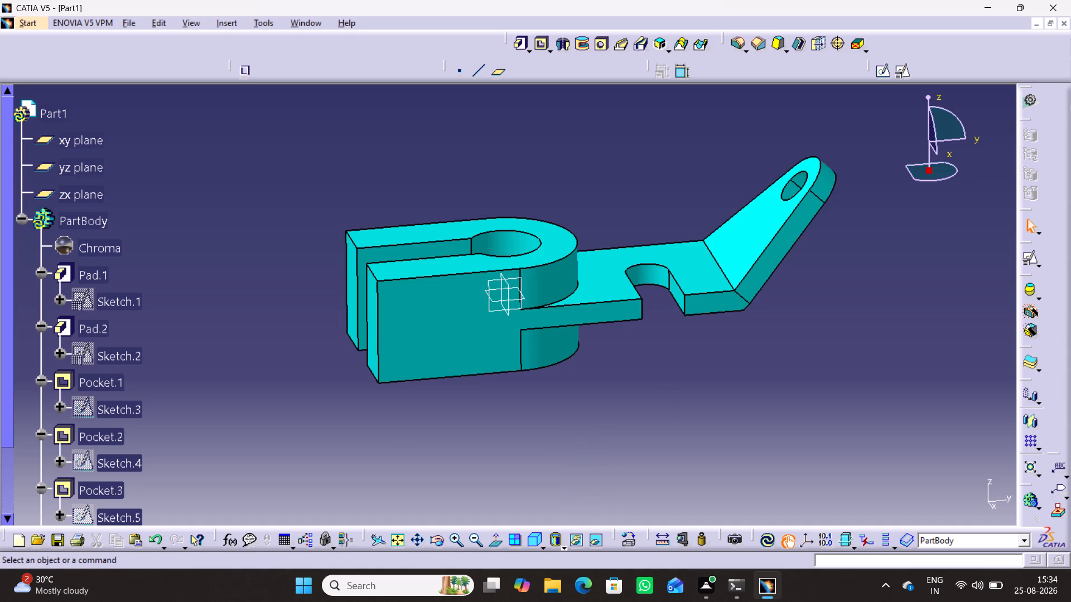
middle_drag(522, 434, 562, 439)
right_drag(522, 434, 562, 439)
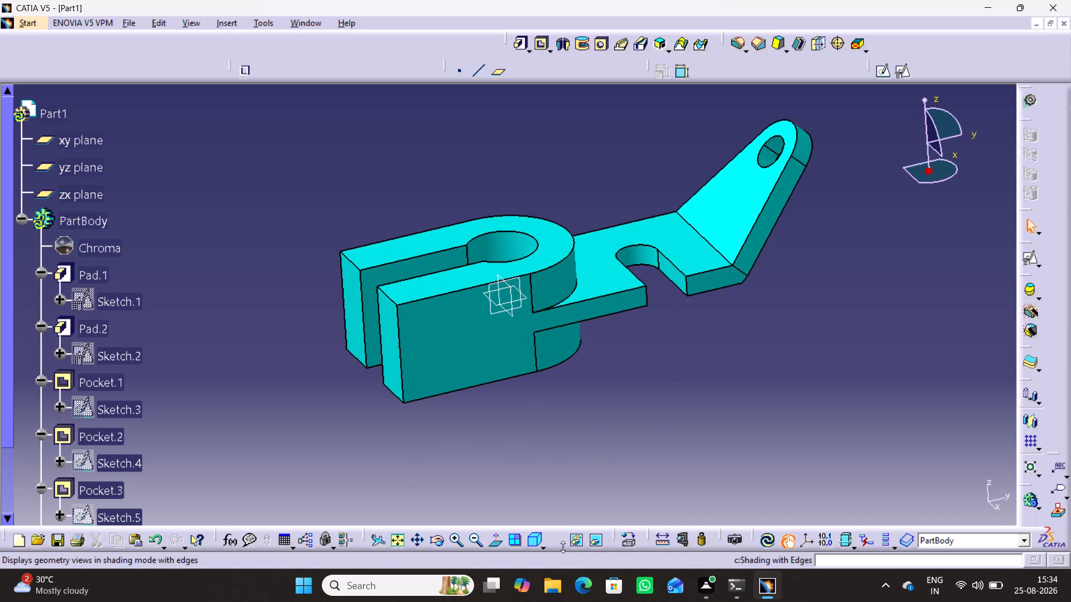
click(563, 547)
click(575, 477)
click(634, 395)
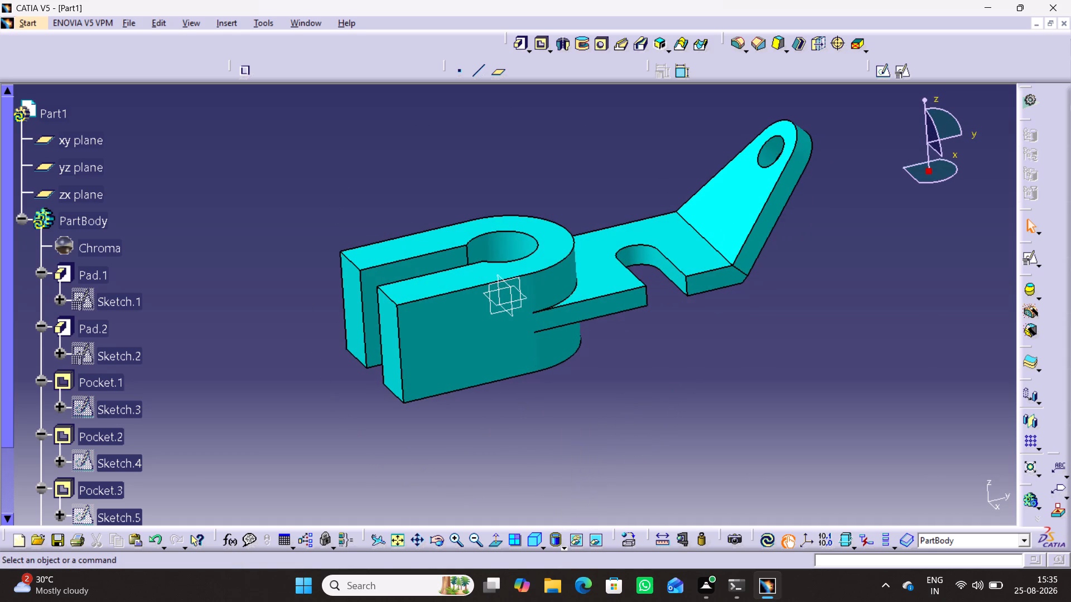
Examine the cyan bracket's end faces, keyhole pocket and slots from several angles.
middle_drag(525, 428, 490, 410)
right_drag(572, 389, 490, 410)
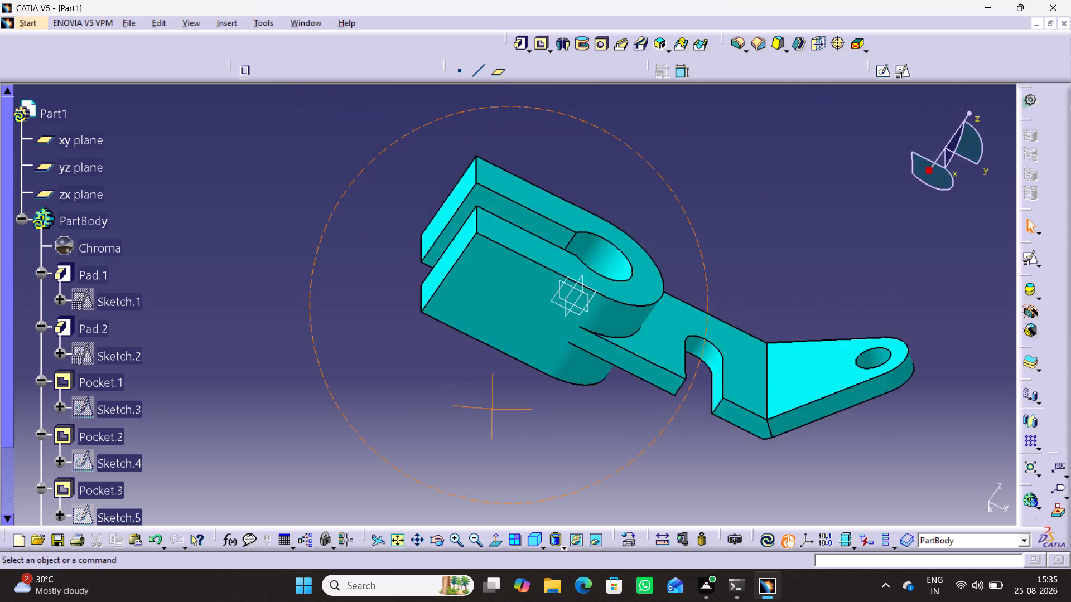
right_drag(490, 410, 461, 460)
middle_drag(490, 410, 461, 460)
click(595, 464)
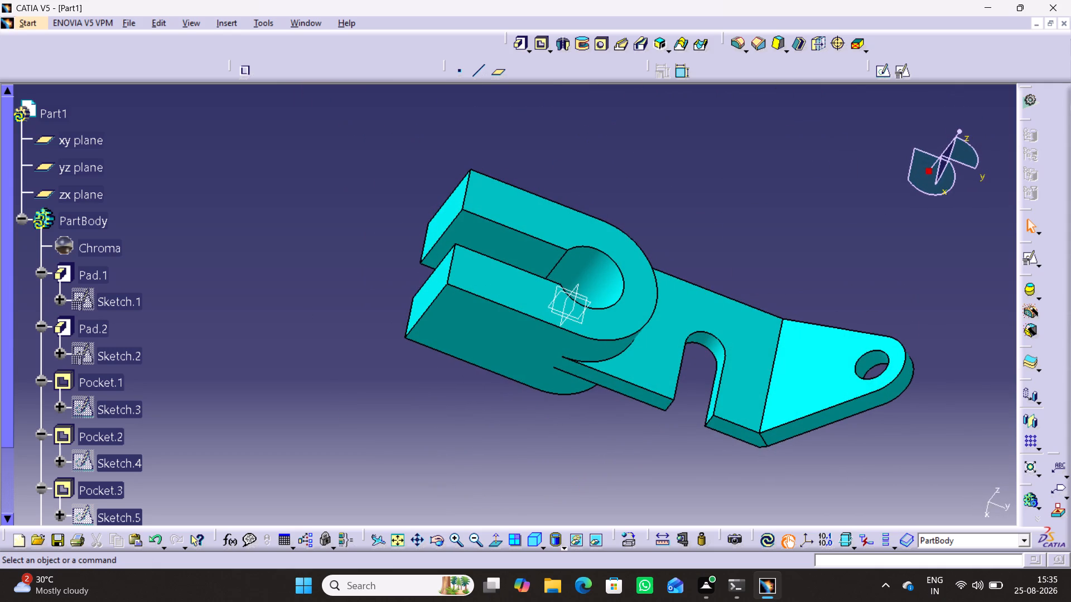
middle_drag(746, 469, 827, 297)
right_drag(754, 452, 827, 297)
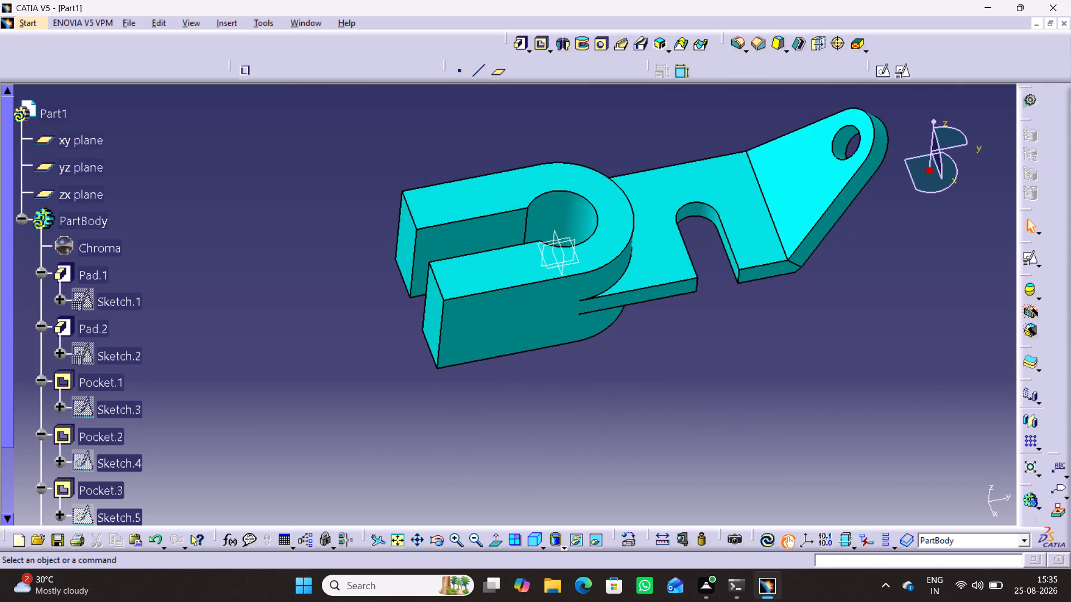
Save the part in the Catia folder as a CATPart named Extrude part.
key(ctrl+s)
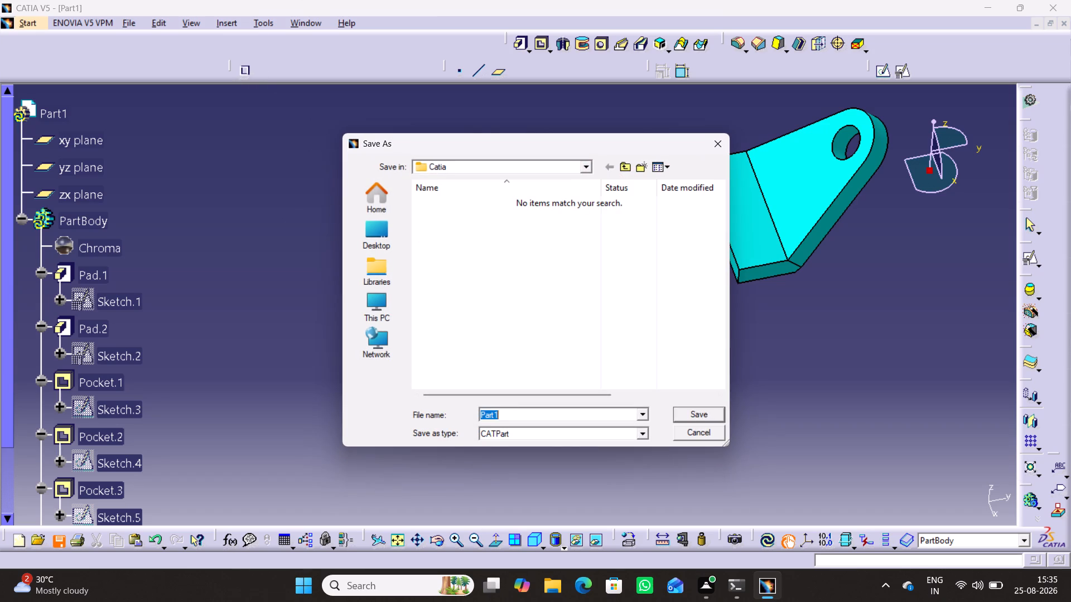
text(Extrude)
key(space)
text(part)
click(707, 409)
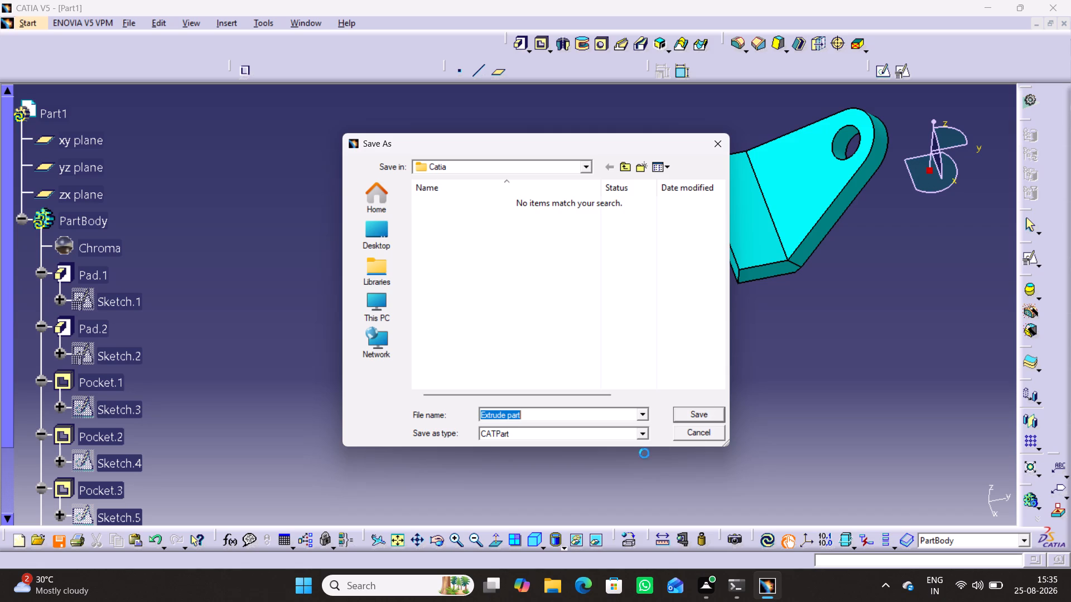
click(307, 172)
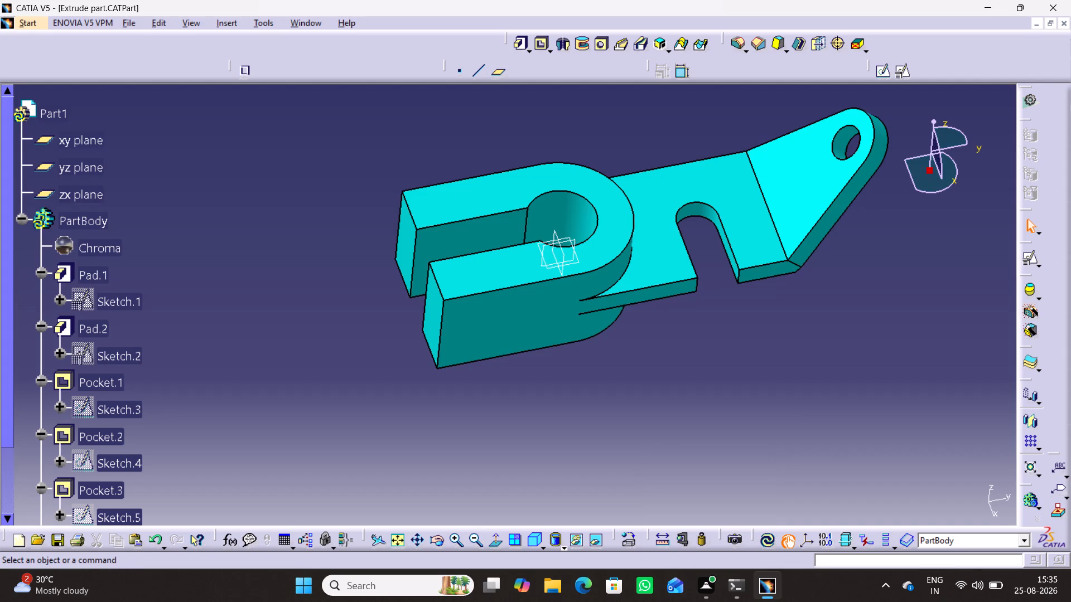
Create a new drawing with the ISO standard and an A3 ISO landscape sheet.
key(ctrl+n)
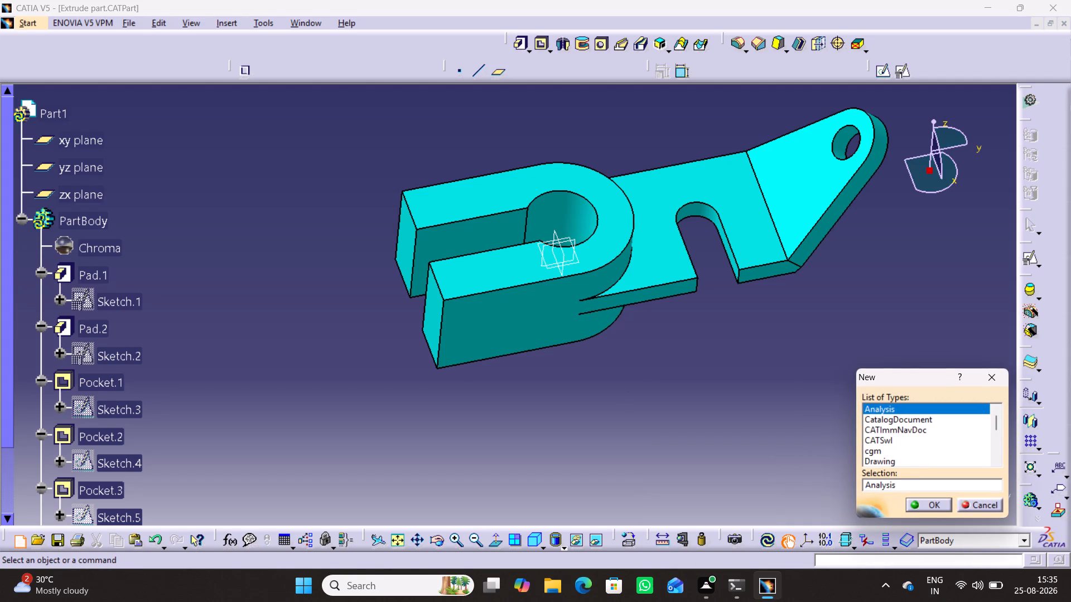
key(d)
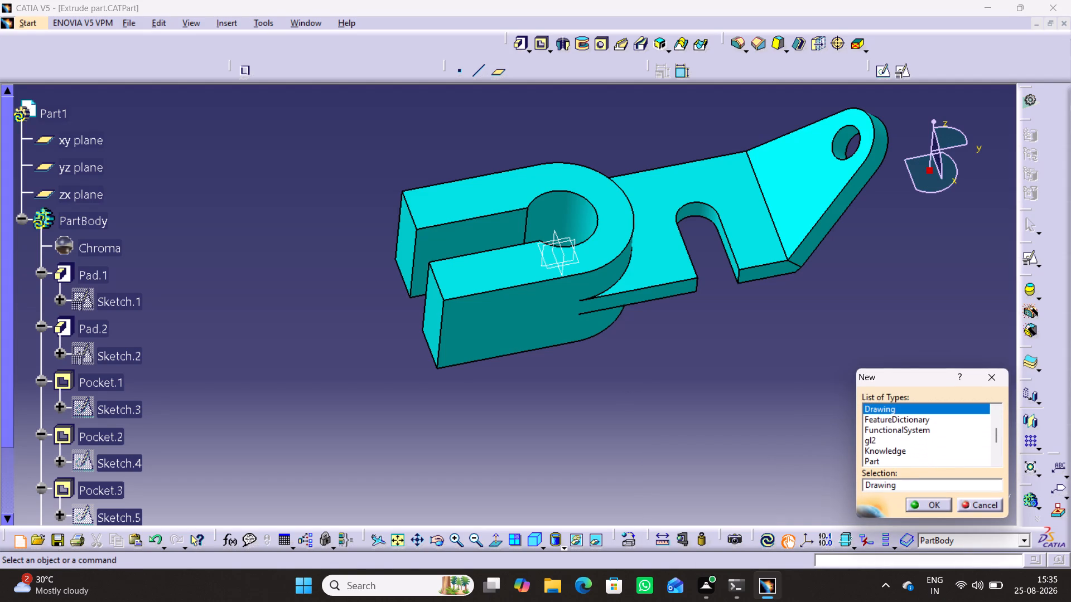
key(Return)
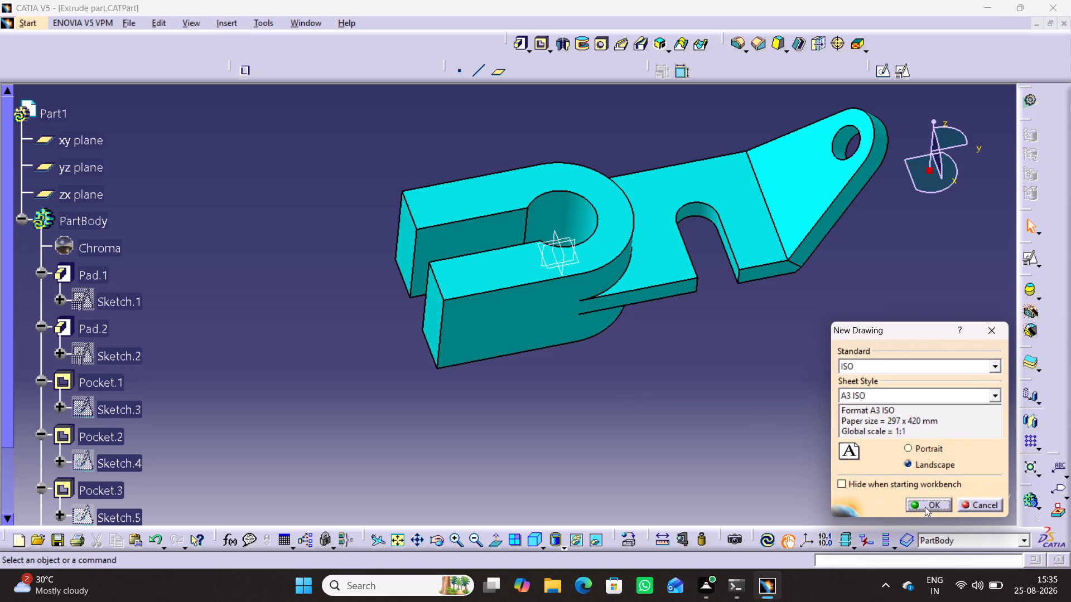
click(925, 506)
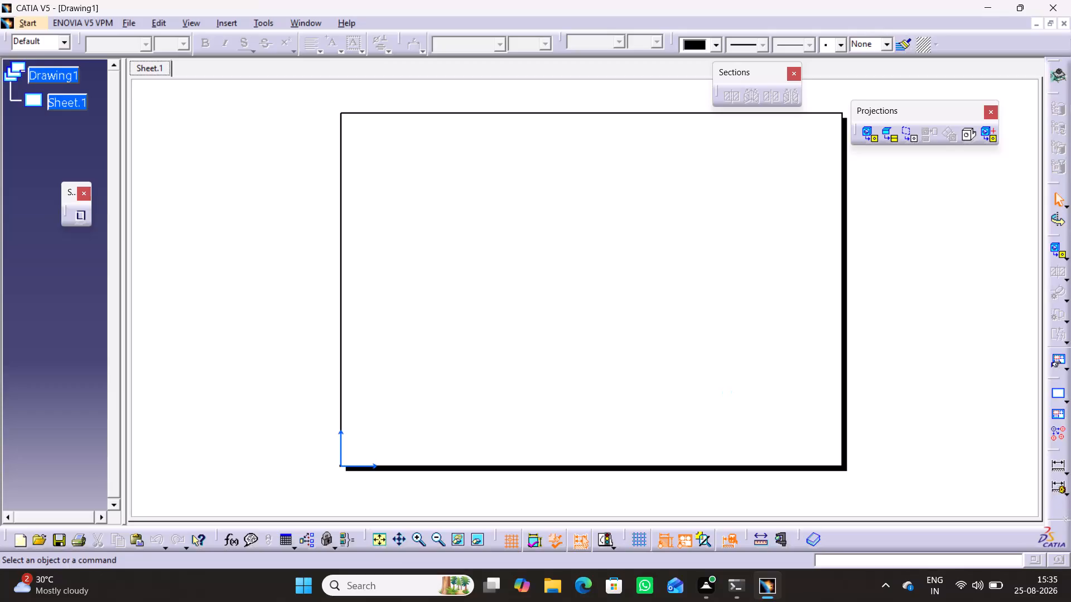
Generate a front view of the bracket on the sheet, using the part's yz plane as the reference.
click(871, 135)
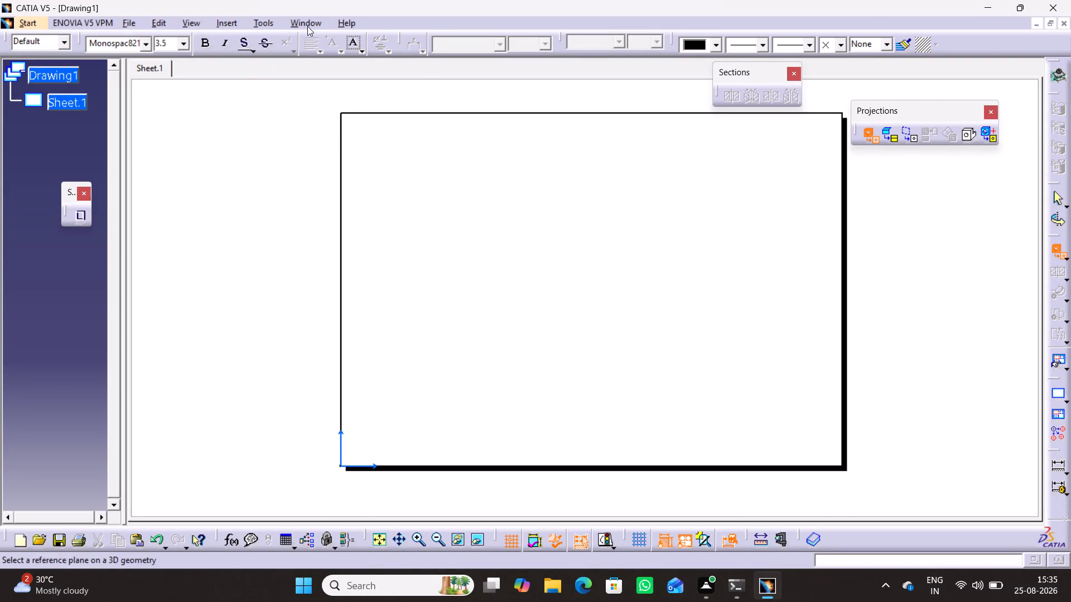
click(307, 26)
click(349, 110)
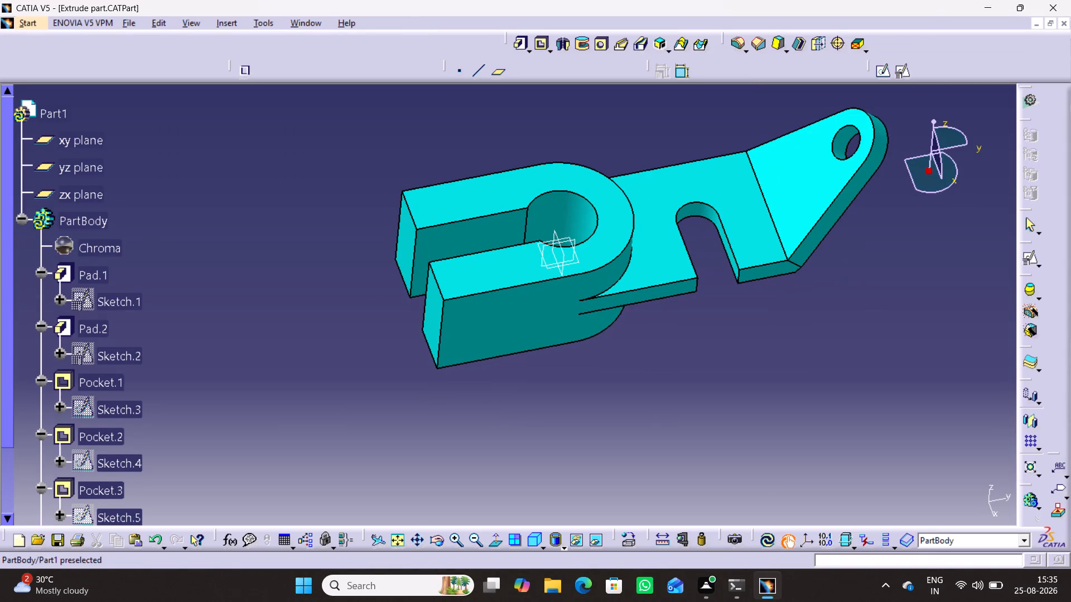
click(21, 220)
click(65, 173)
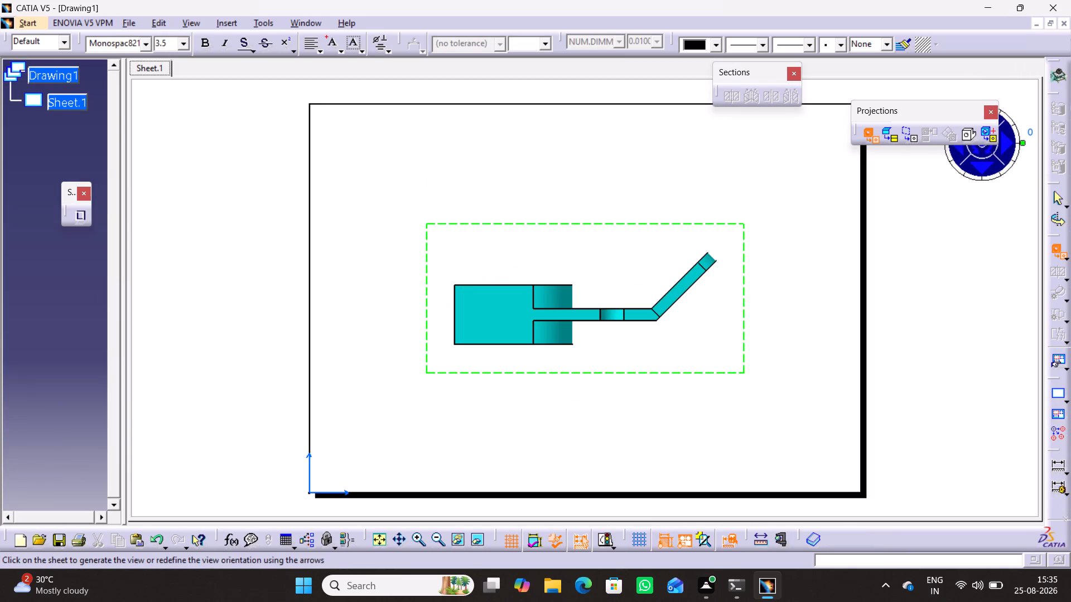
click(543, 372)
double_click(596, 374)
right_click(742, 258)
double_click(746, 267)
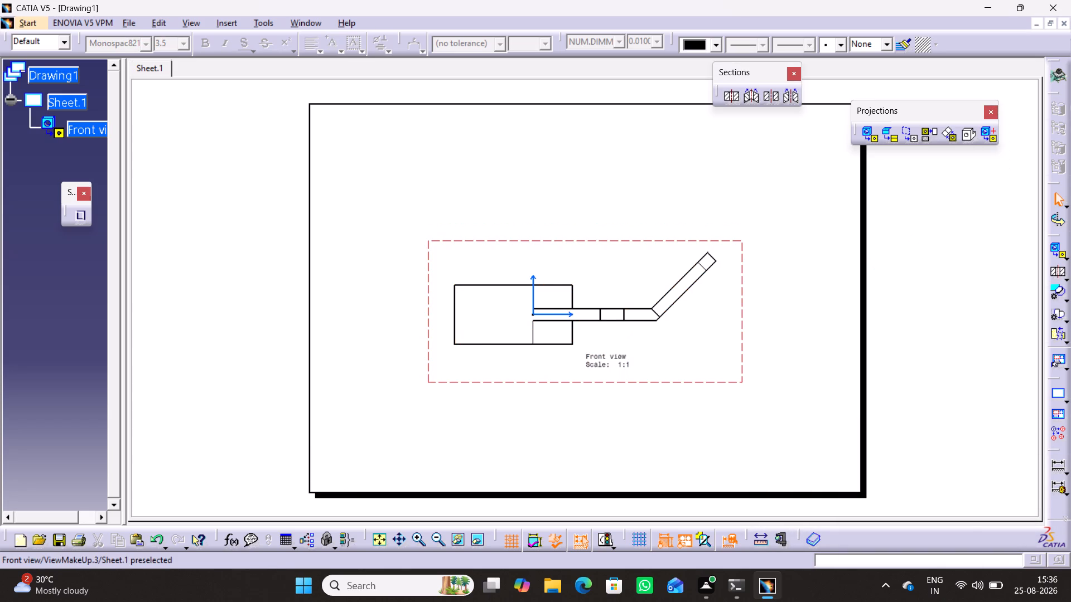
Move the front view to the upper-left area of the drawing sheet.
drag(664, 383, 577, 297)
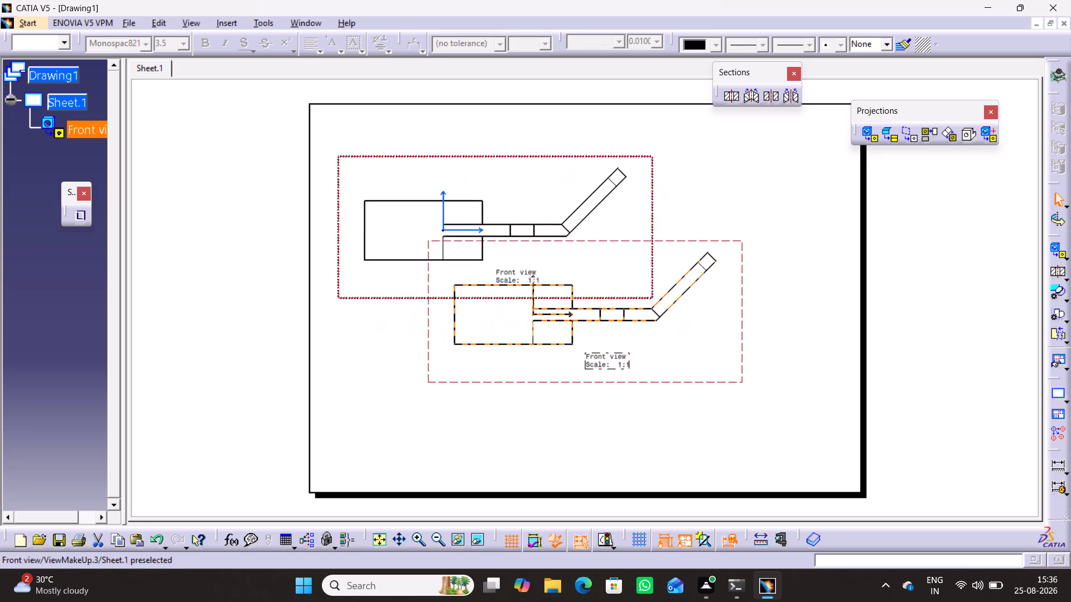
drag(577, 297, 582, 271)
click(266, 276)
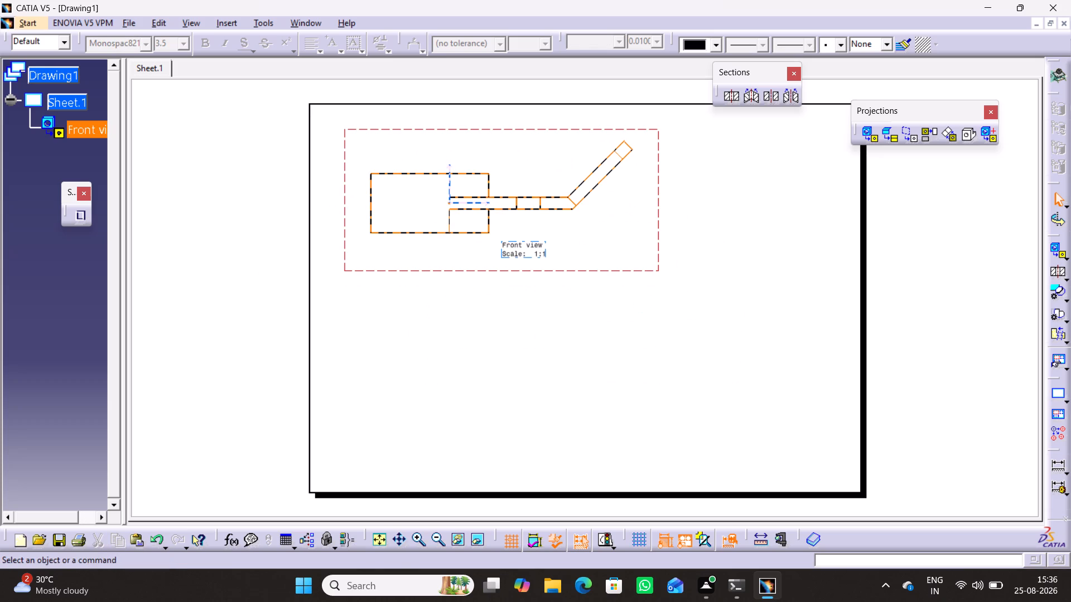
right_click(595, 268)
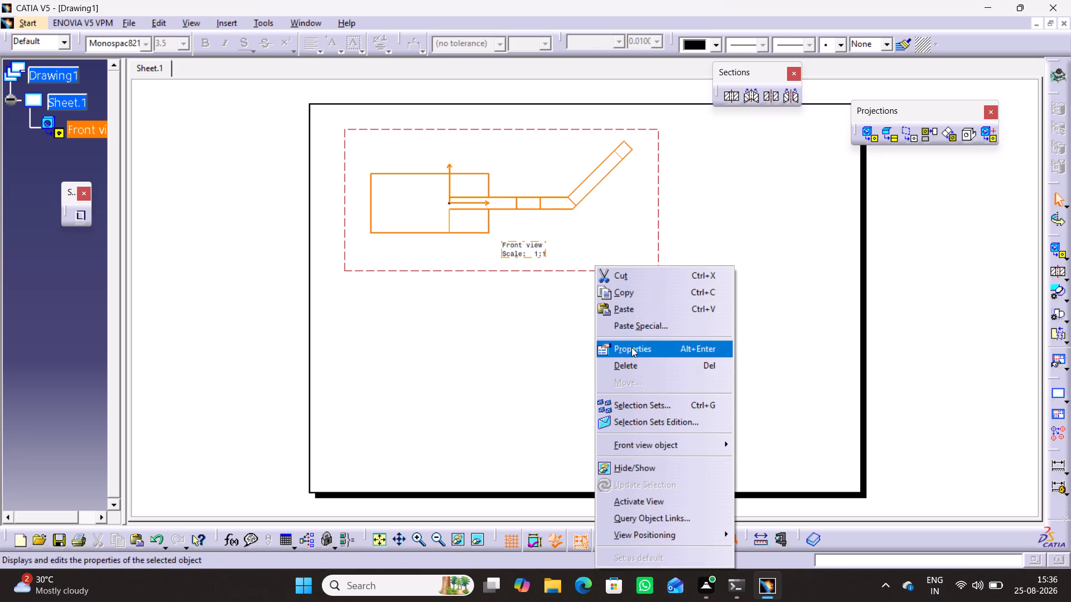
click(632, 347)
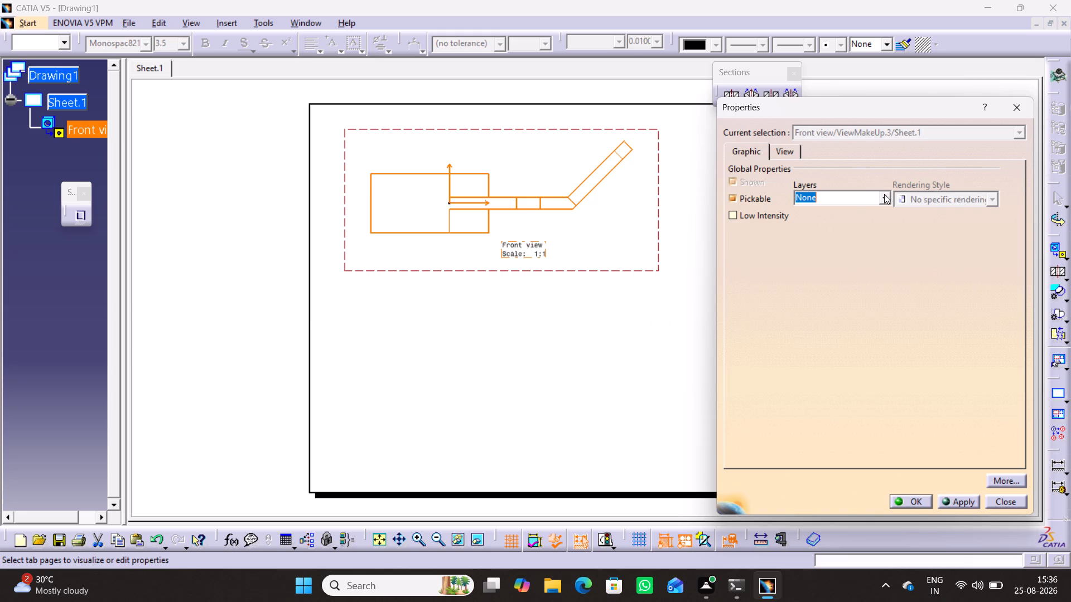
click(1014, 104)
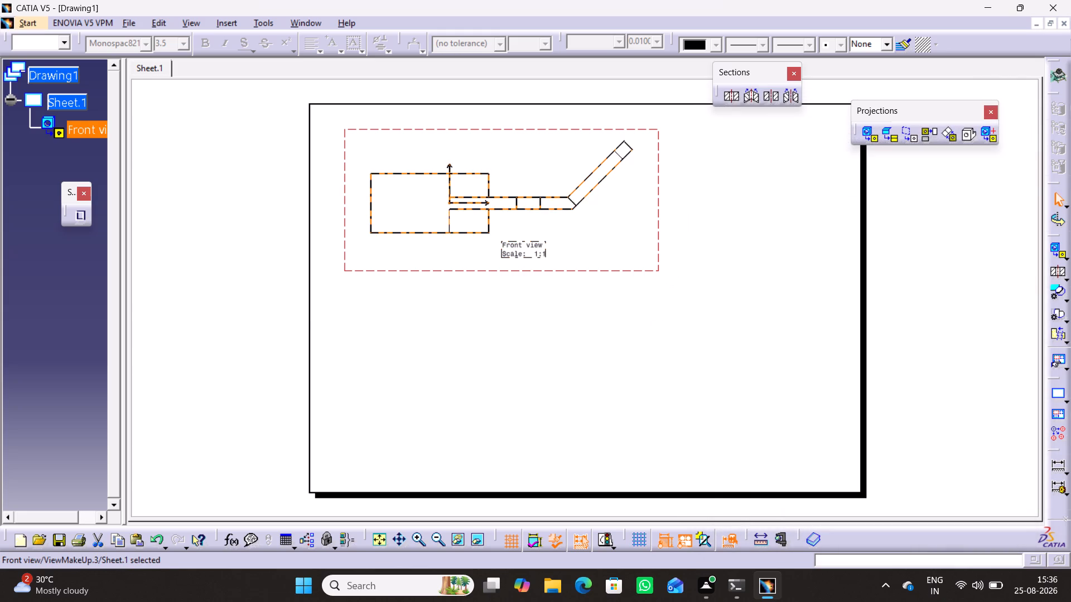
Set the front view's scale to 1:2 in its view properties.
right_click(638, 271)
click(663, 347)
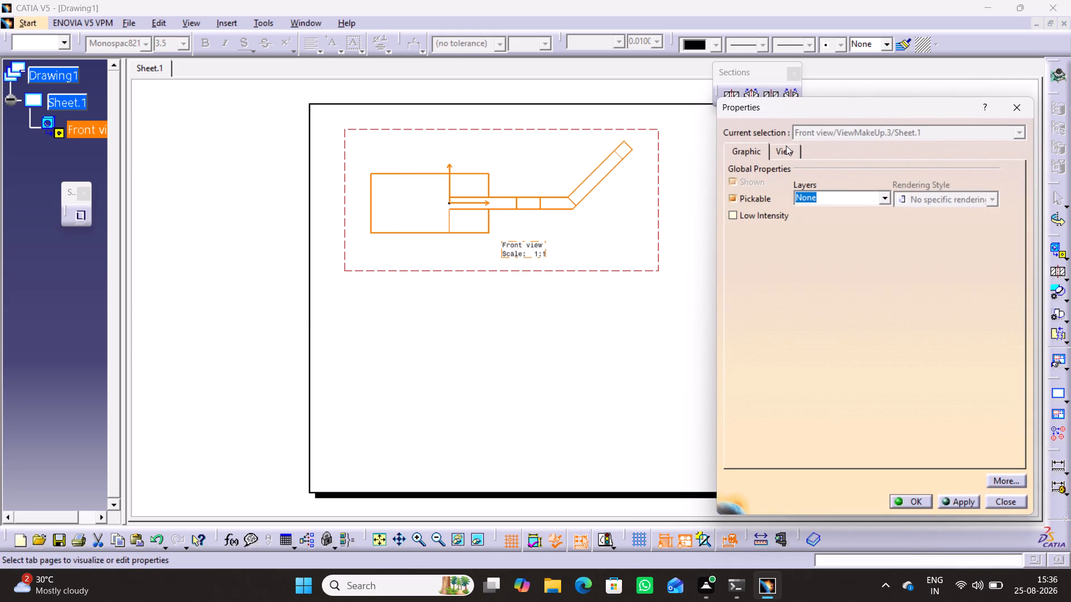
click(787, 149)
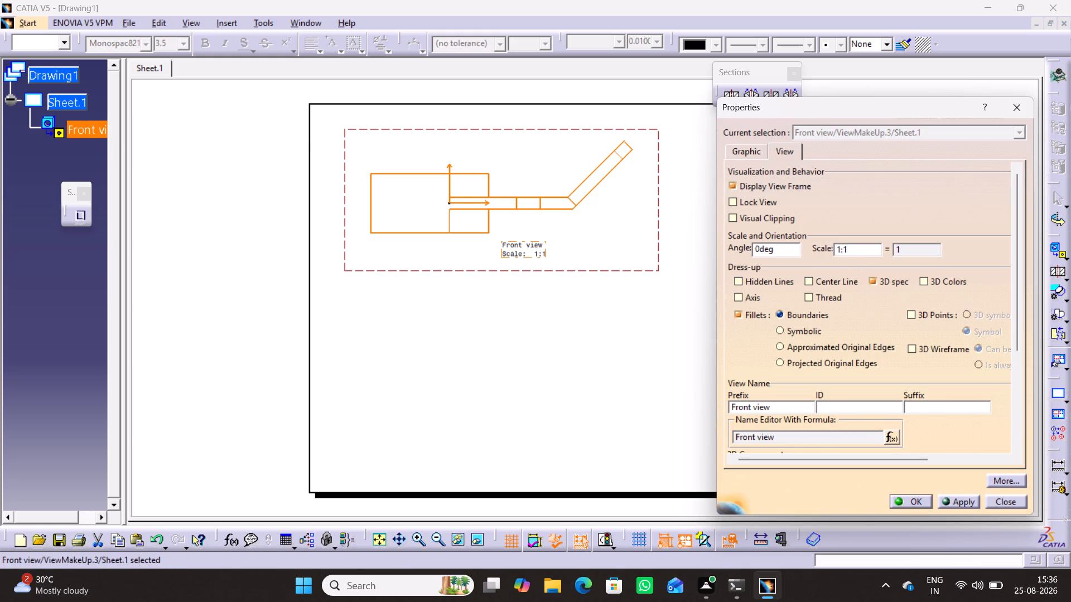
click(860, 251)
key(BackSpace)
key(2)
key(Return)
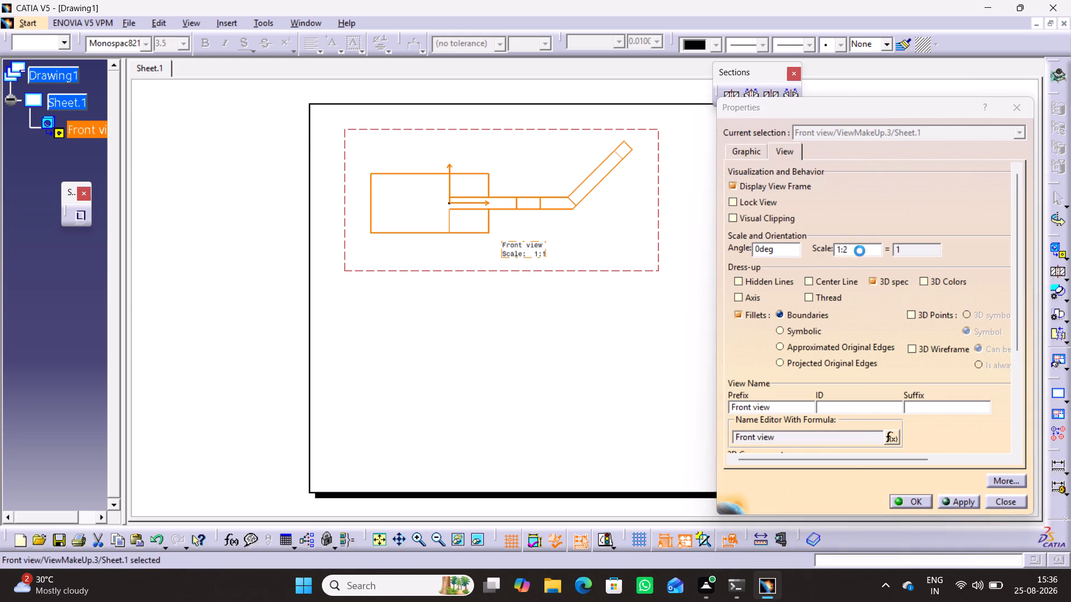
click(640, 313)
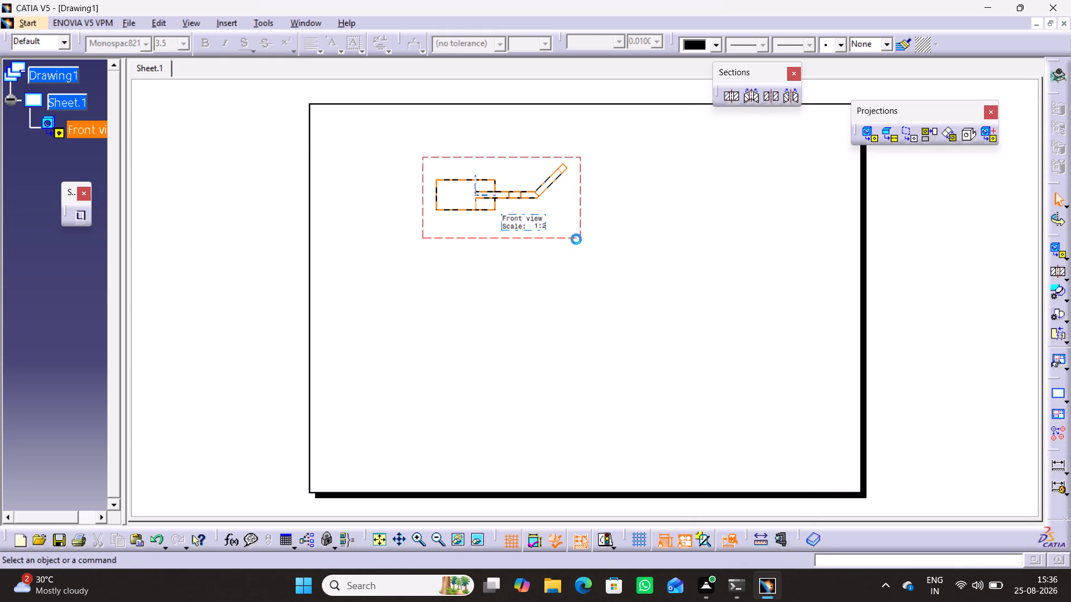
Move the scaled front view closer to the upper-left corner of the drawing sheet.
drag(573, 236, 500, 227)
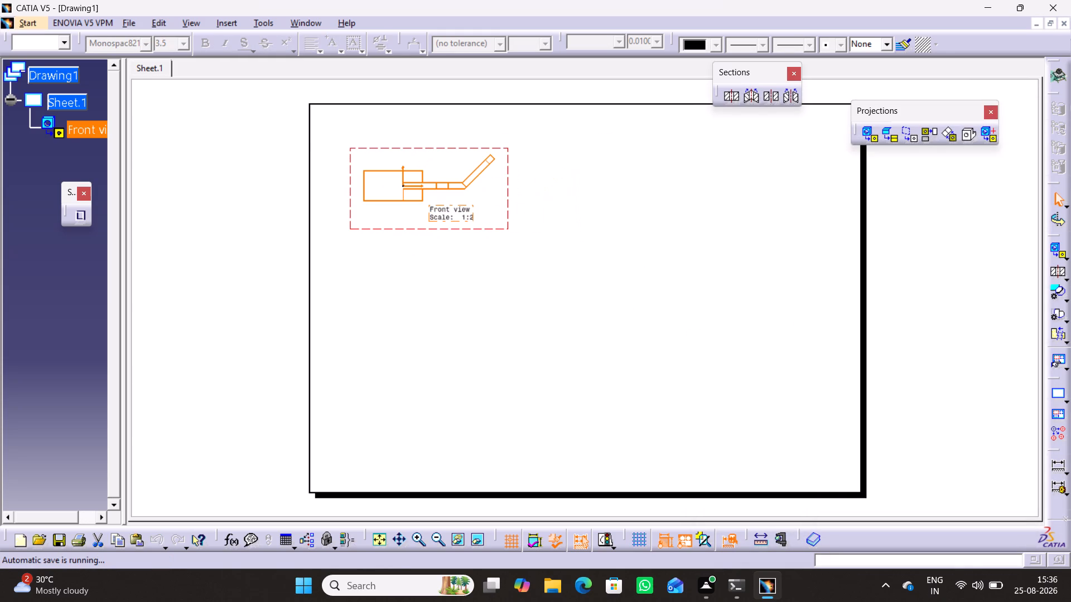
click(272, 232)
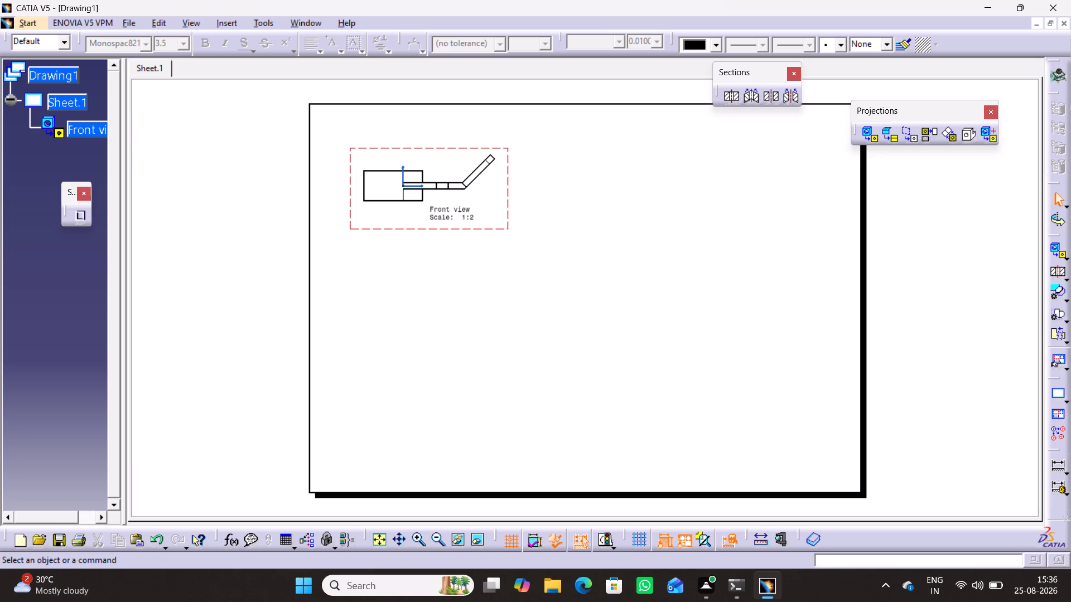
Project a top view from the front view and place it directly below on the sheet.
click(929, 135)
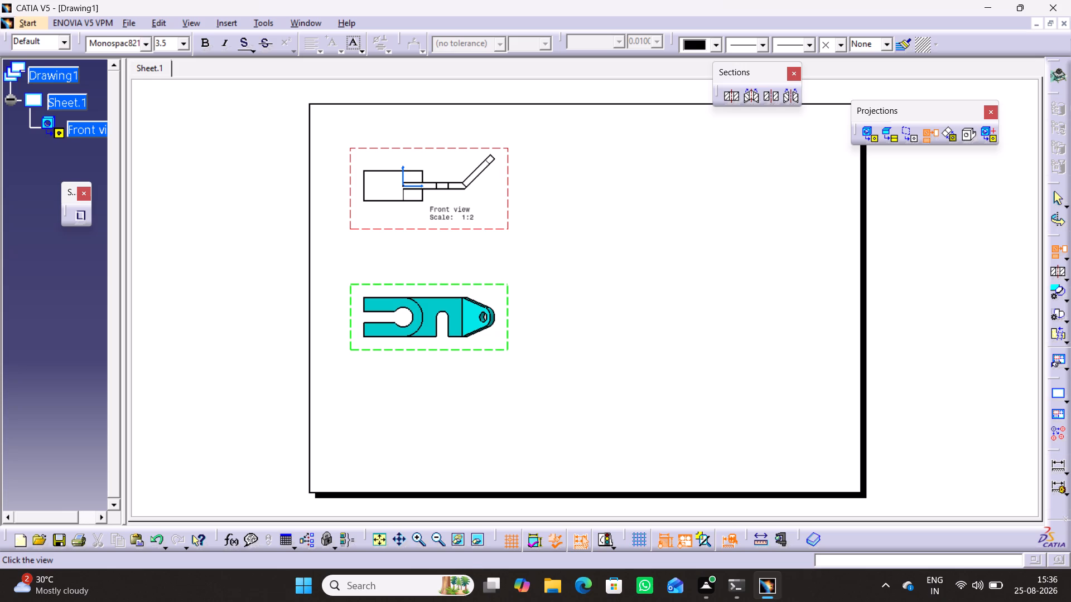
click(467, 308)
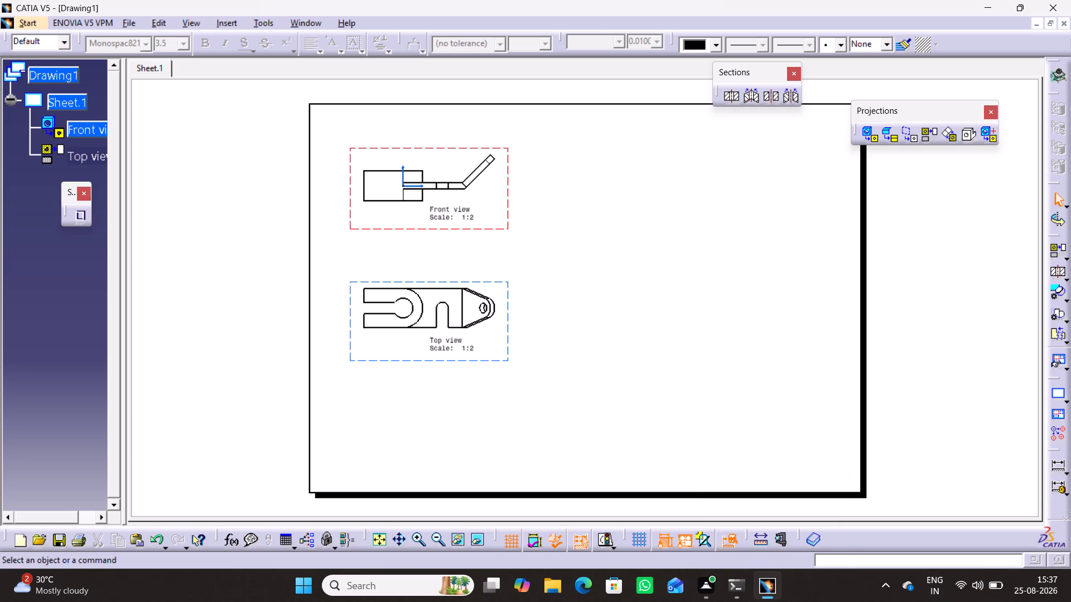
Switch to the Extrude part model and sketch a point on the flat outer side face of the fork, level with the horizontal axis.
click(303, 22)
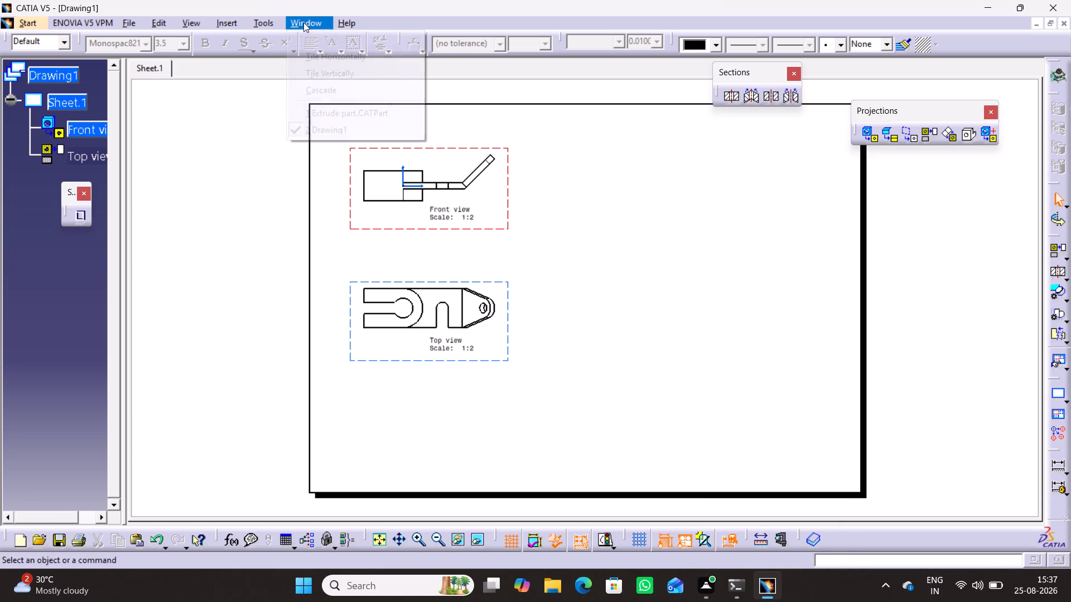
click(330, 114)
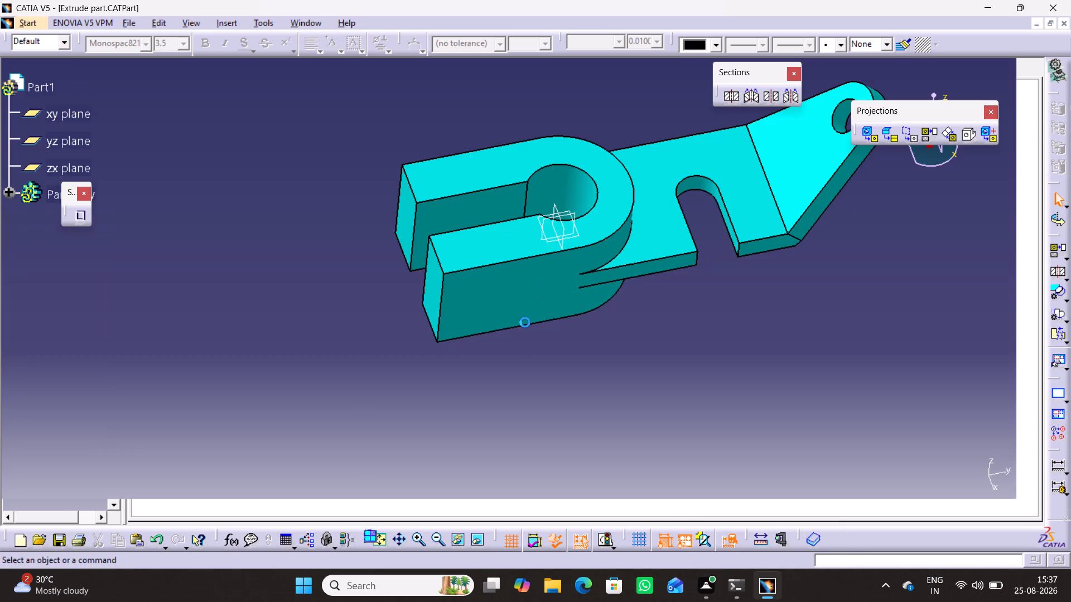
middle_drag(489, 399, 384, 397)
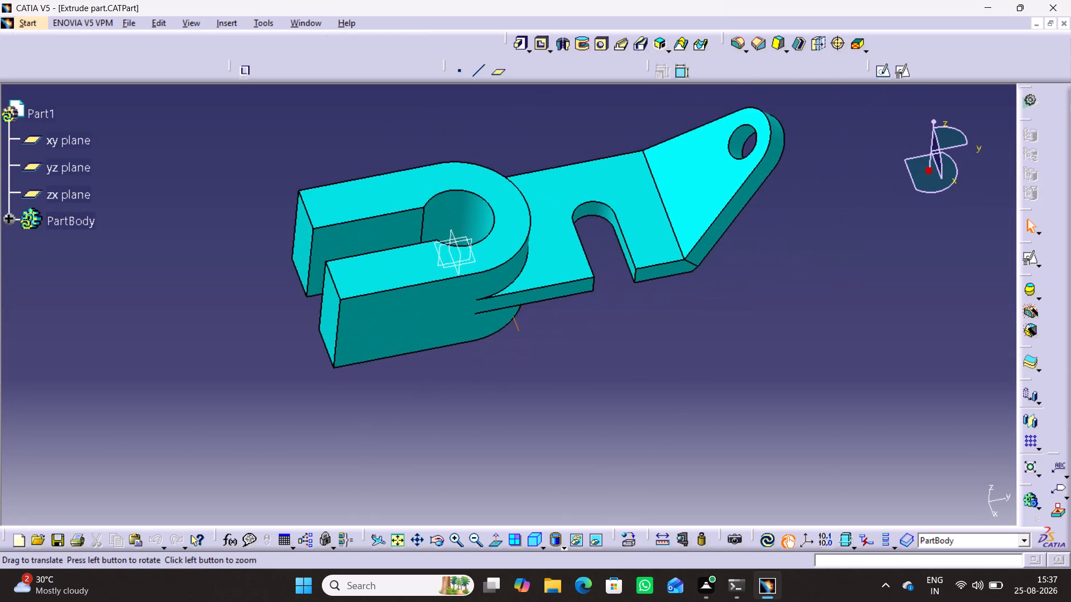
middle_drag(384, 397, 367, 381)
right_drag(384, 397, 367, 381)
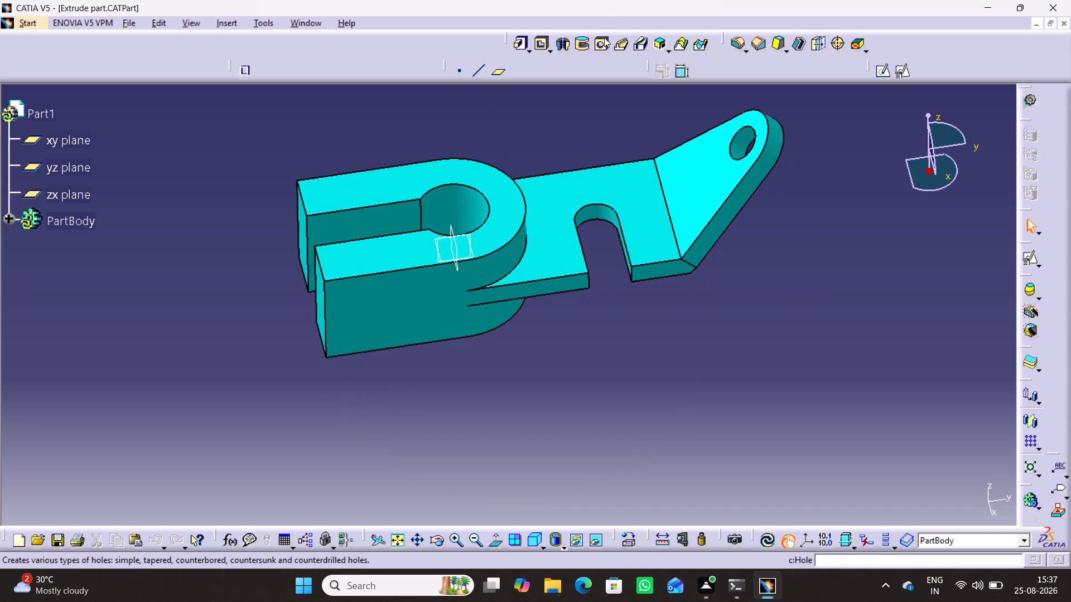
click(404, 308)
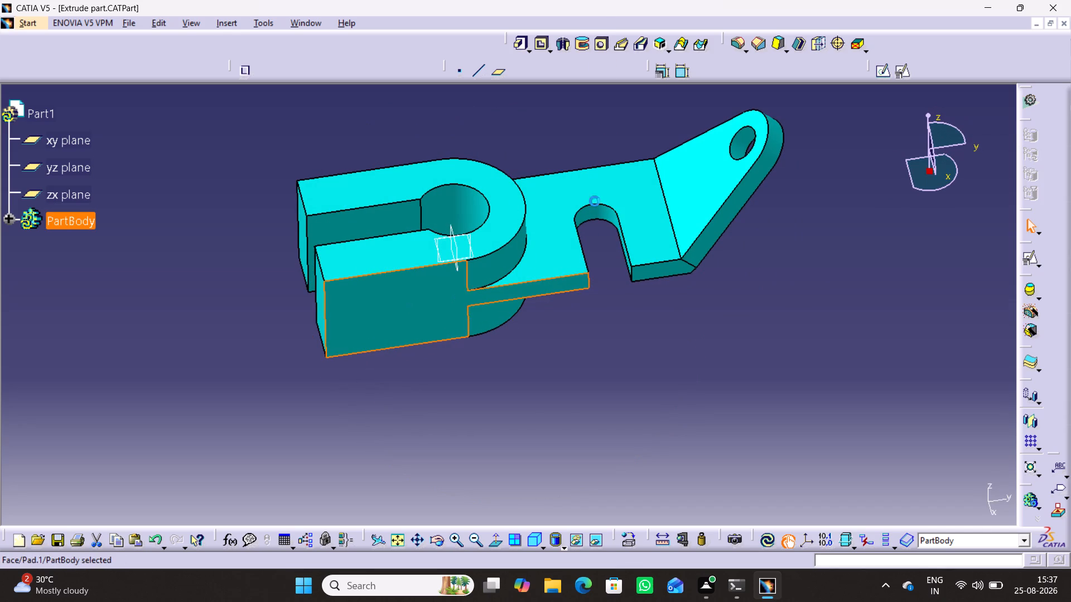
click(882, 73)
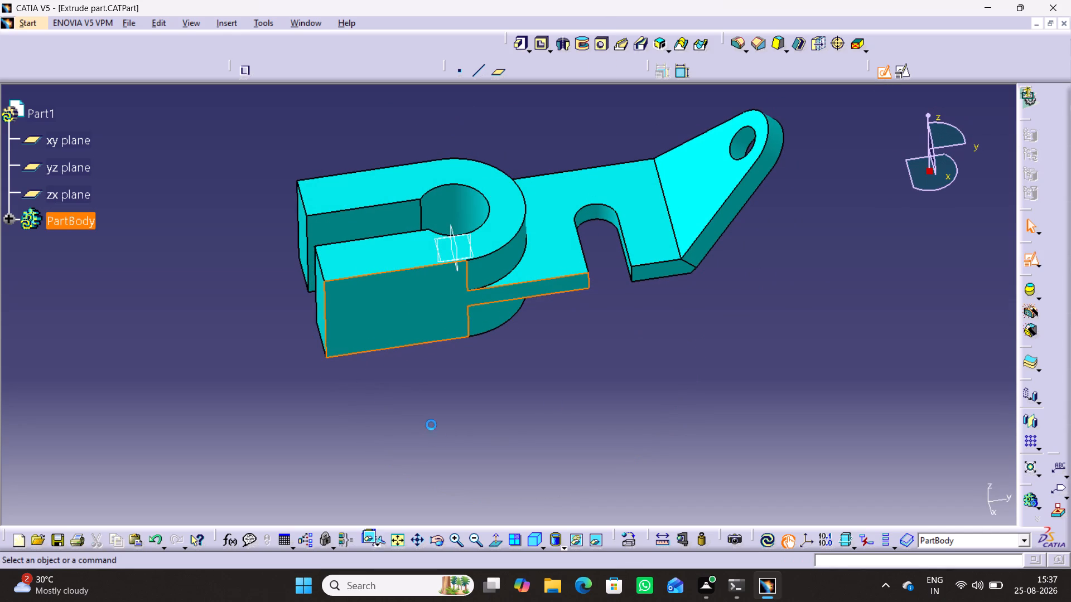
click(453, 424)
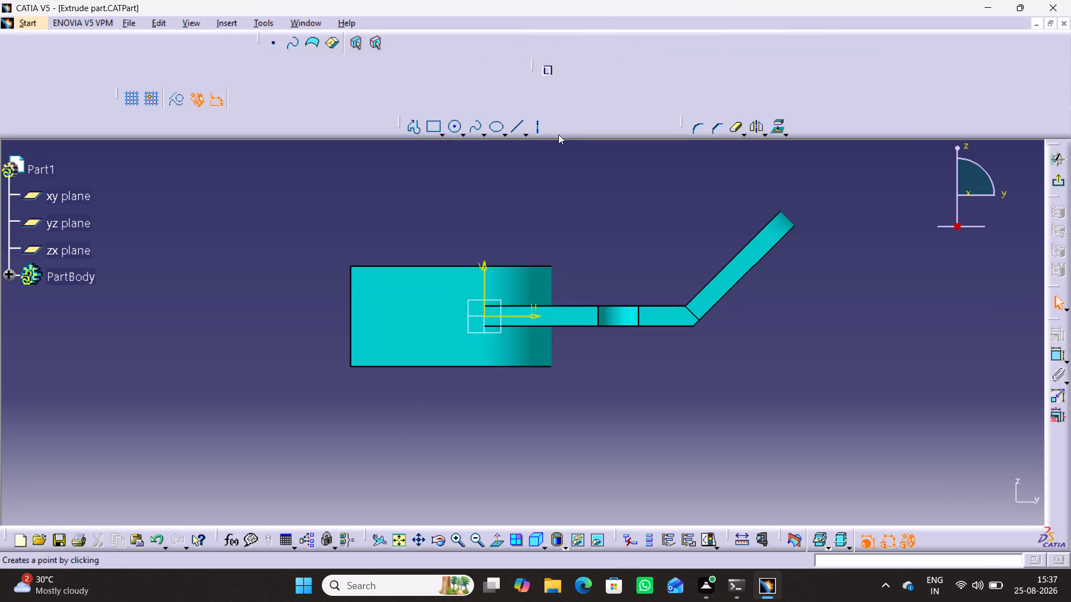
click(557, 128)
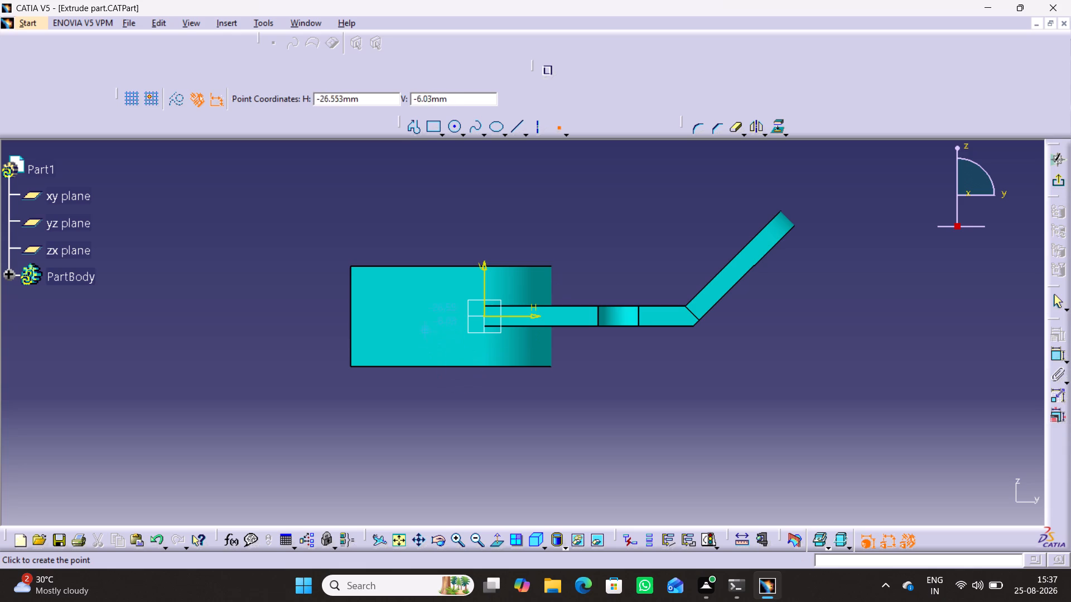
click(416, 317)
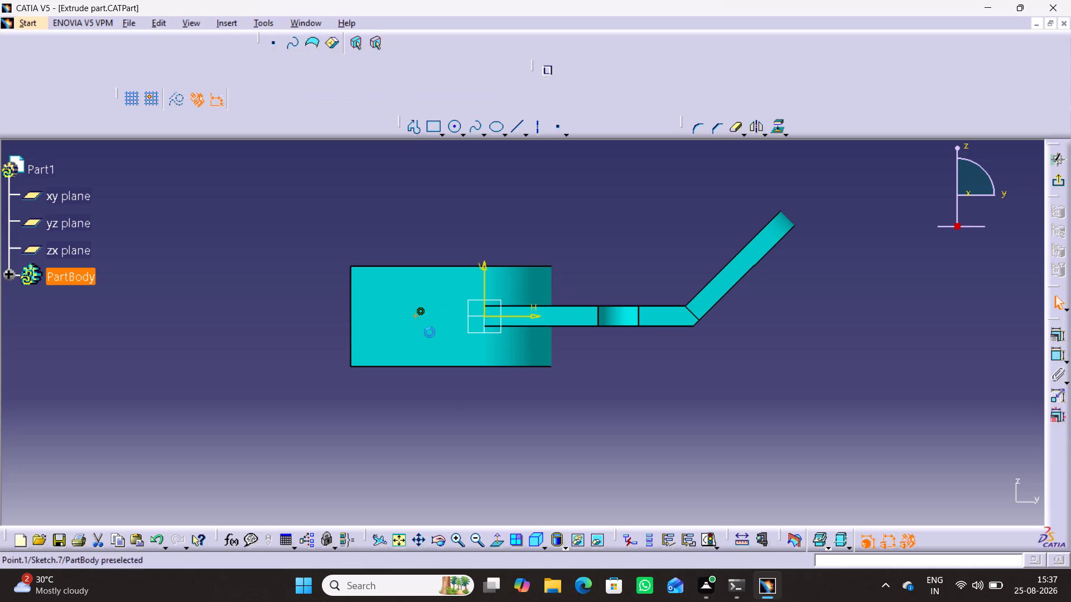
click(725, 367)
Constrain the point 24 mm from the open end edge of the fork and exit the sketch.
click(1057, 351)
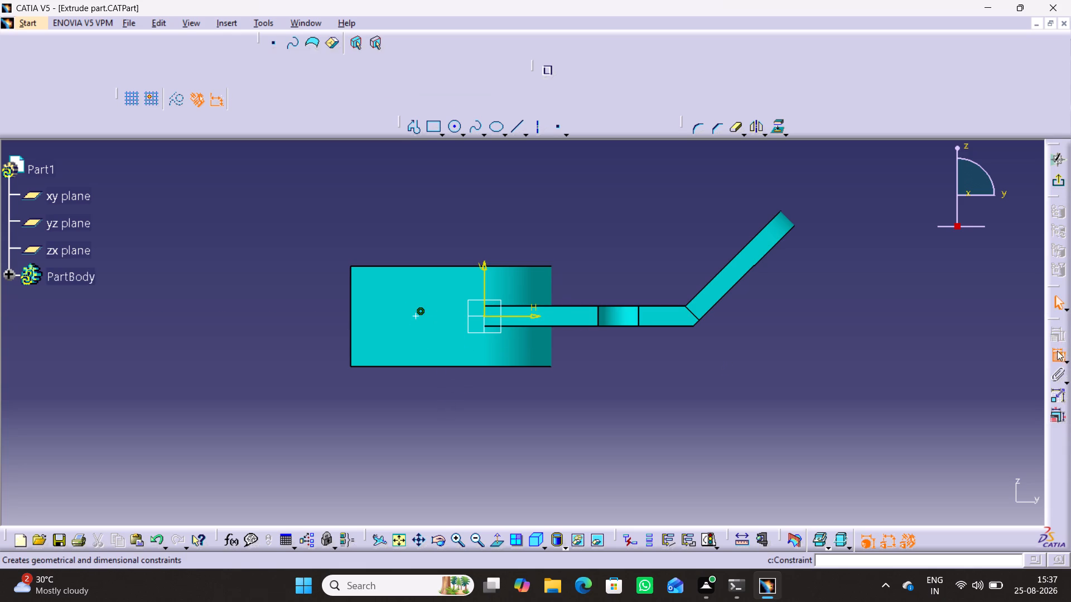
click(414, 317)
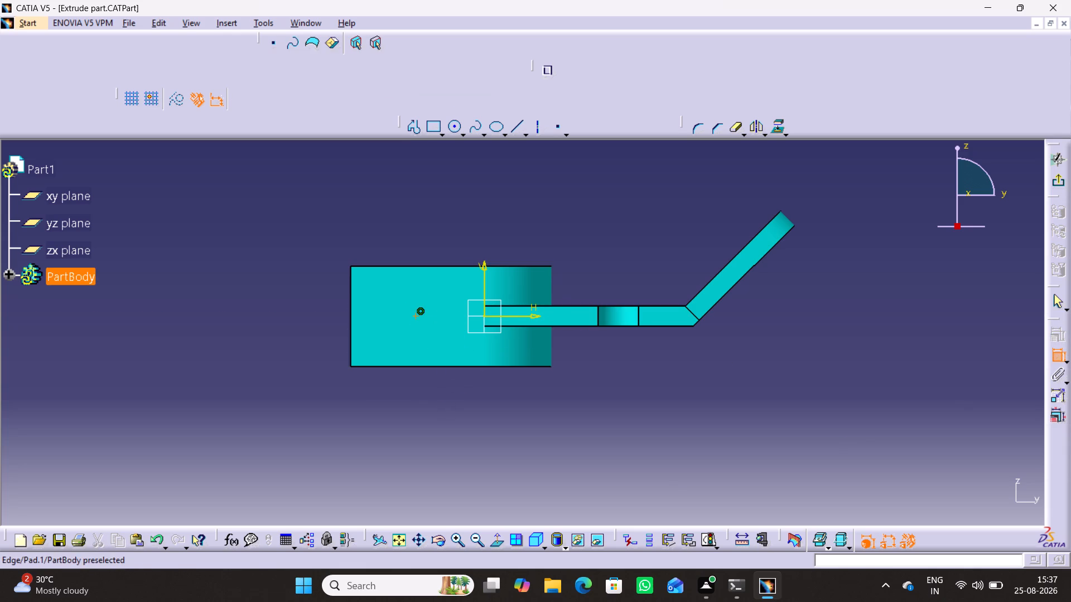
click(354, 326)
click(388, 397)
double_click(384, 395)
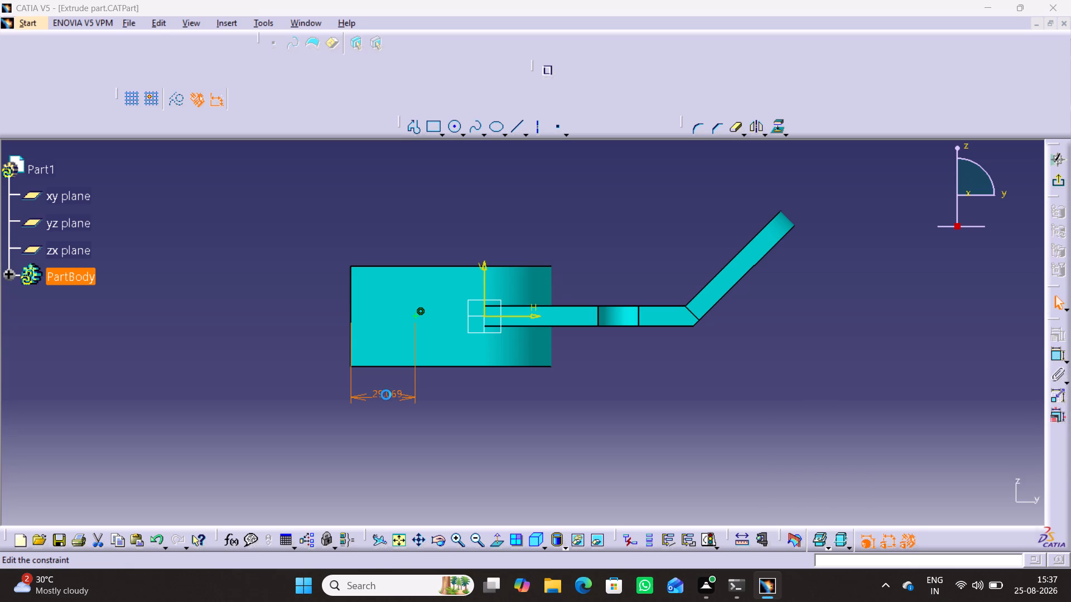
text(24)
key(Return)
click(506, 446)
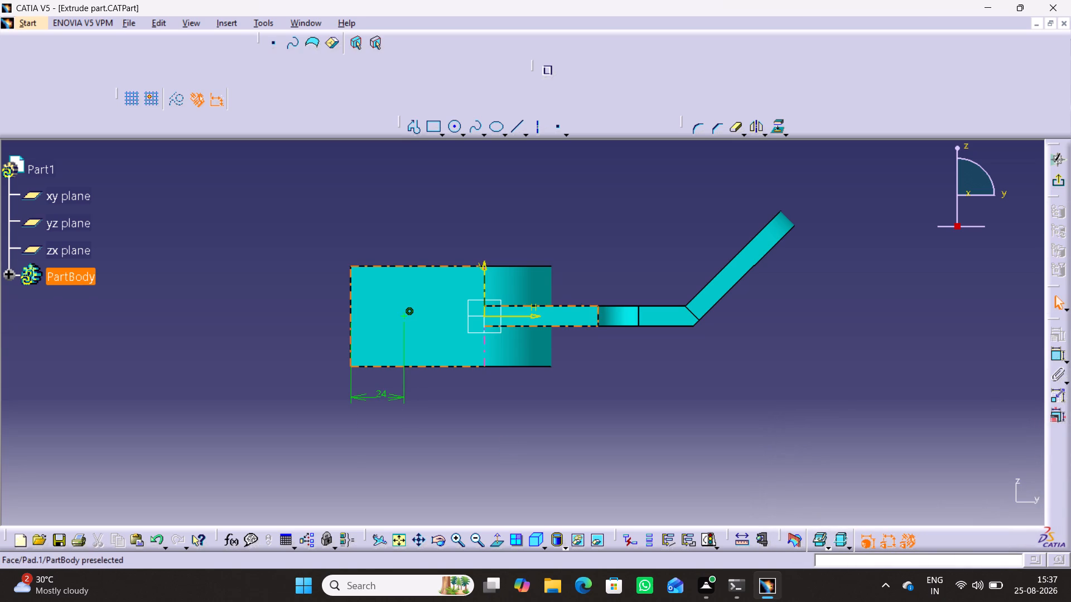
drag(404, 315, 401, 342)
click(886, 242)
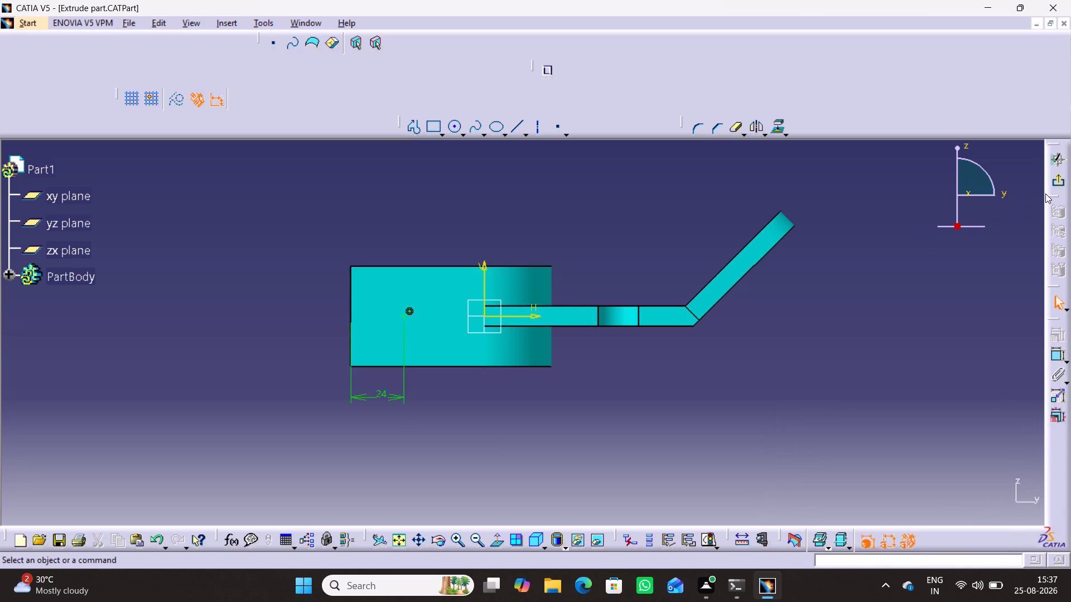
click(1061, 179)
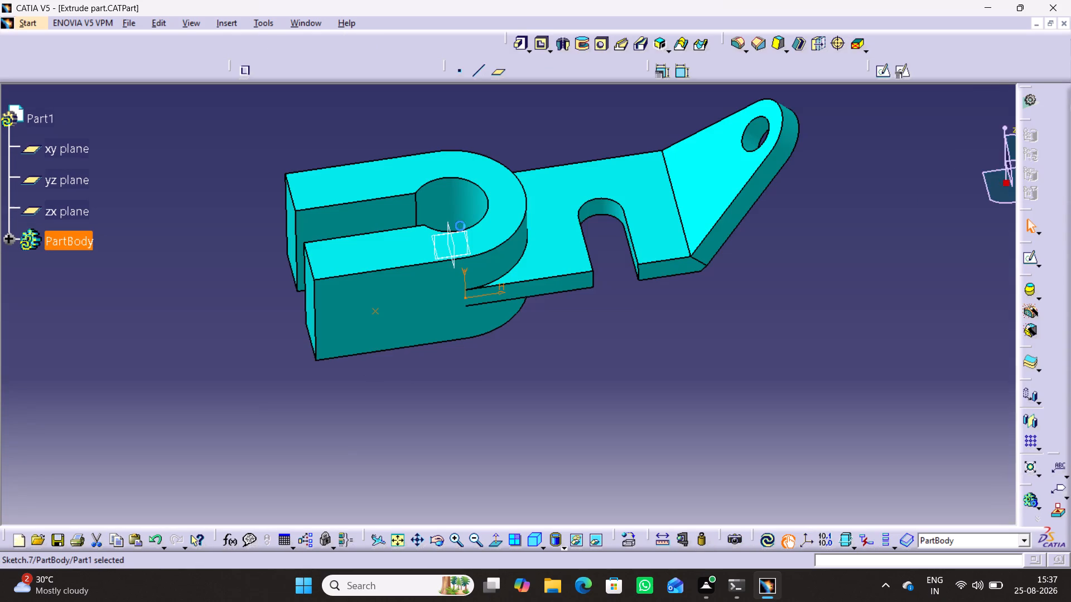
click(457, 387)
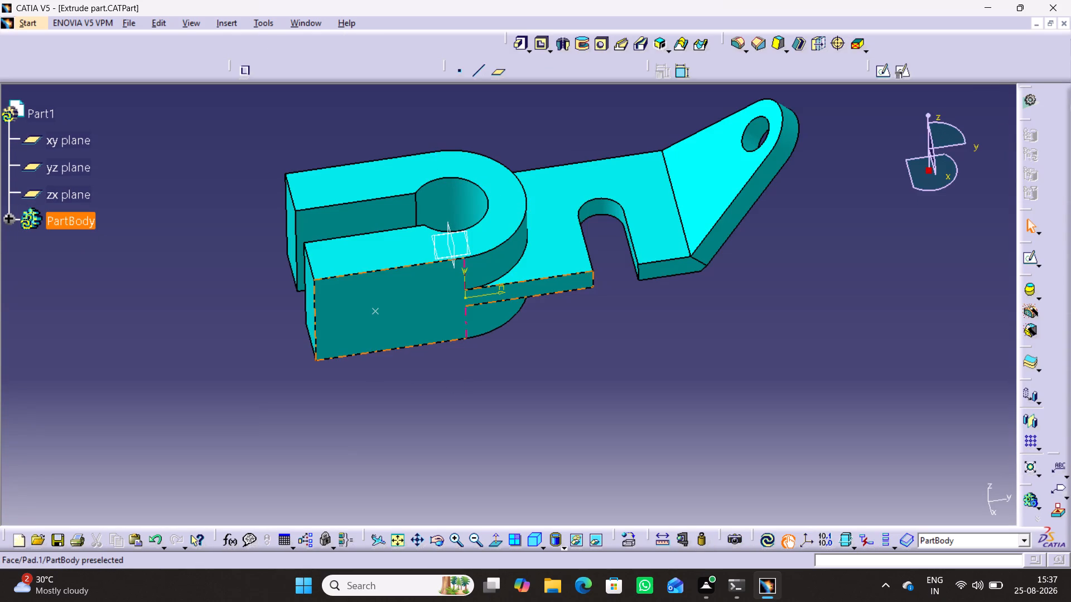
Define a hole at the sketched point on the fork's side face, with a counterbore 24 mm in diameter and 12 mm deep.
click(373, 312)
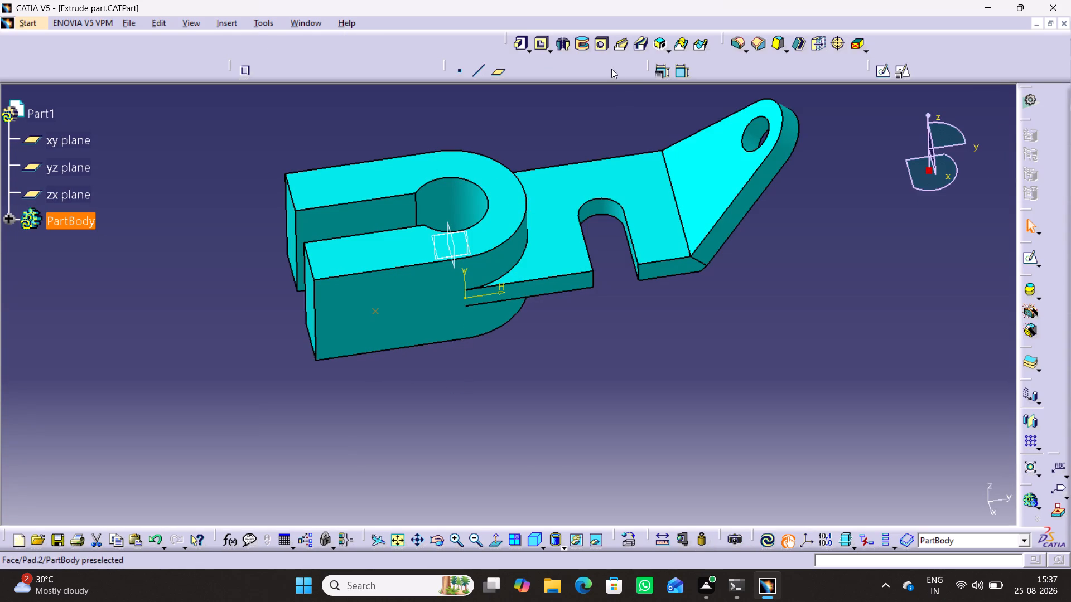
click(604, 45)
click(405, 291)
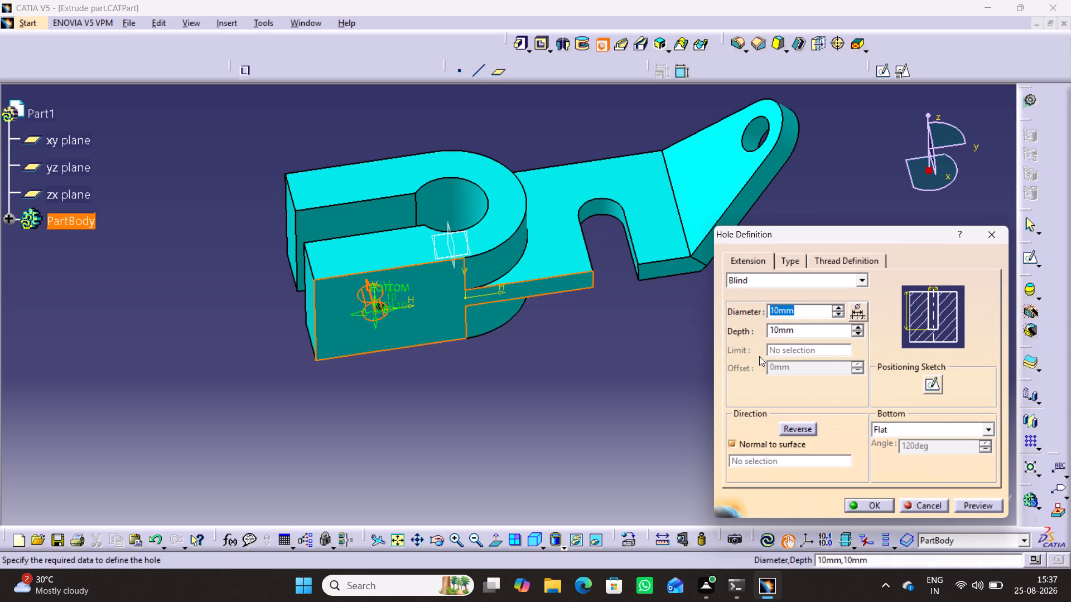
click(792, 258)
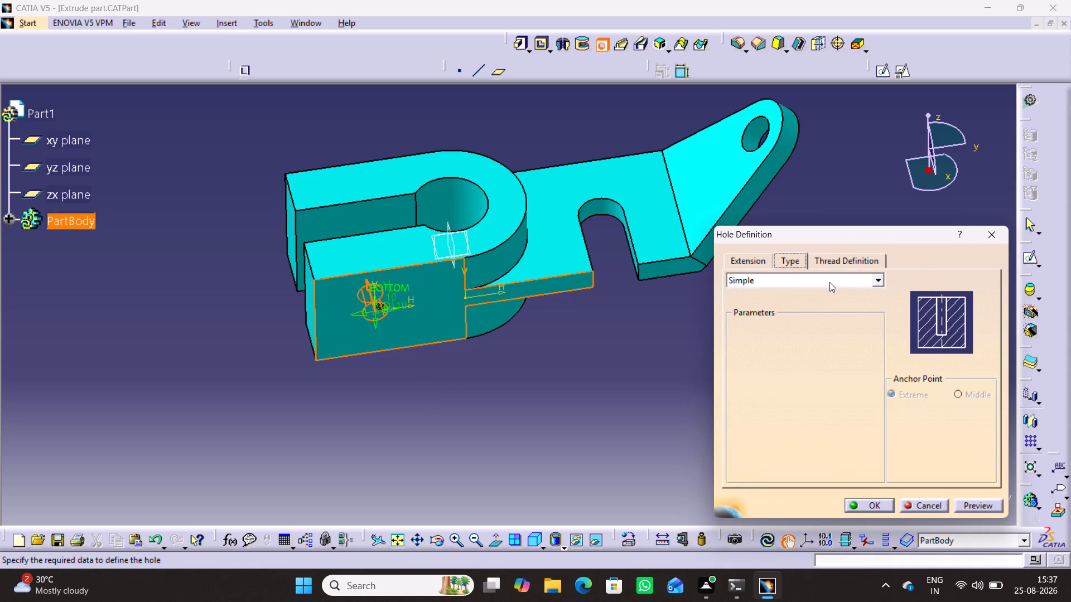
click(838, 282)
click(771, 313)
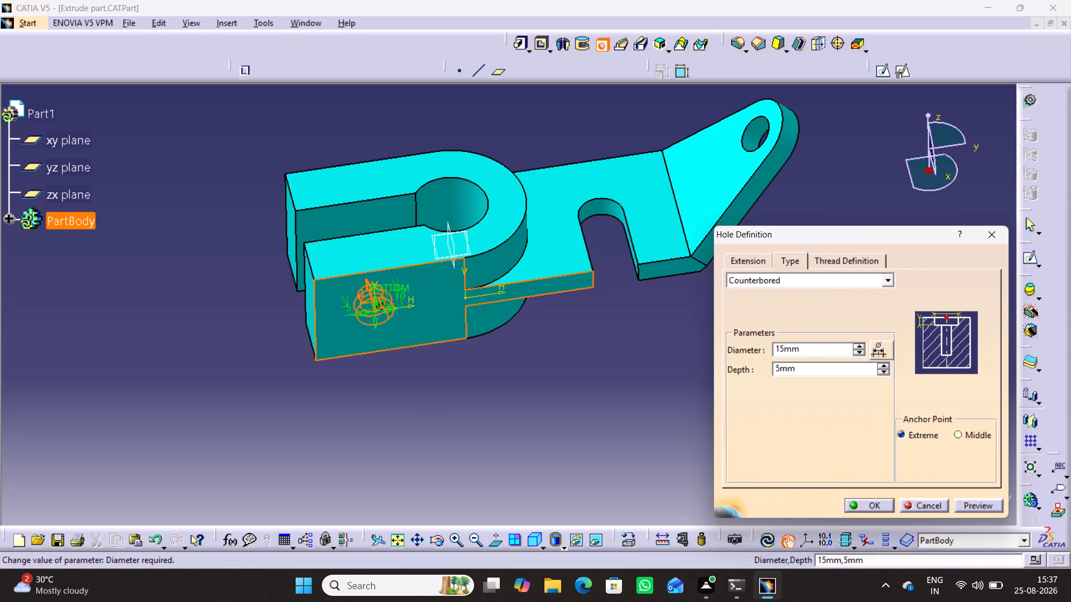
drag(812, 352, 763, 349)
text(24)
drag(803, 369, 764, 368)
drag(807, 365, 761, 373)
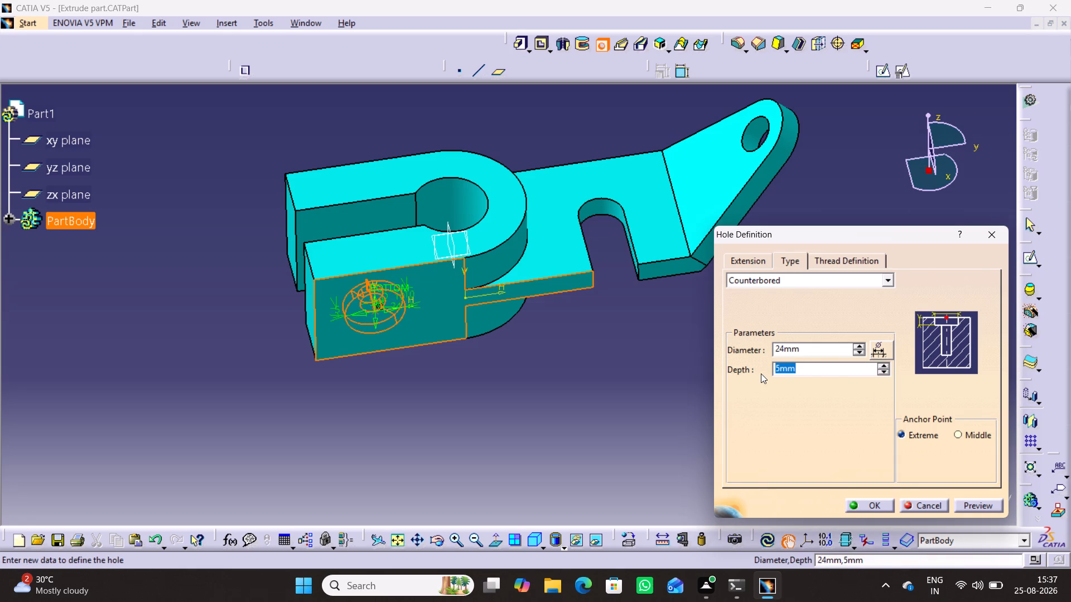
text(12)
click(613, 388)
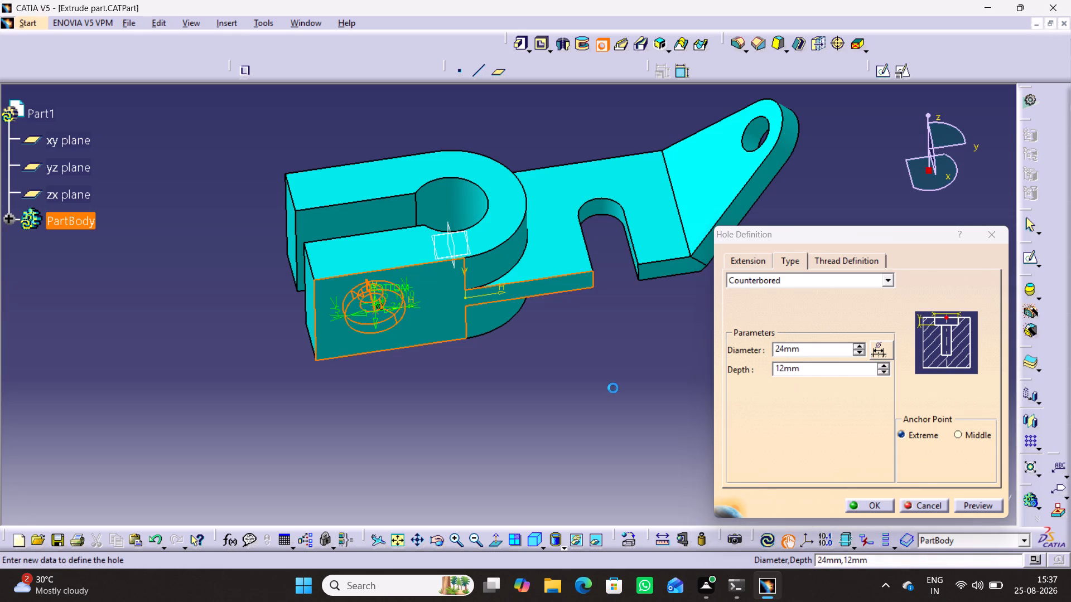
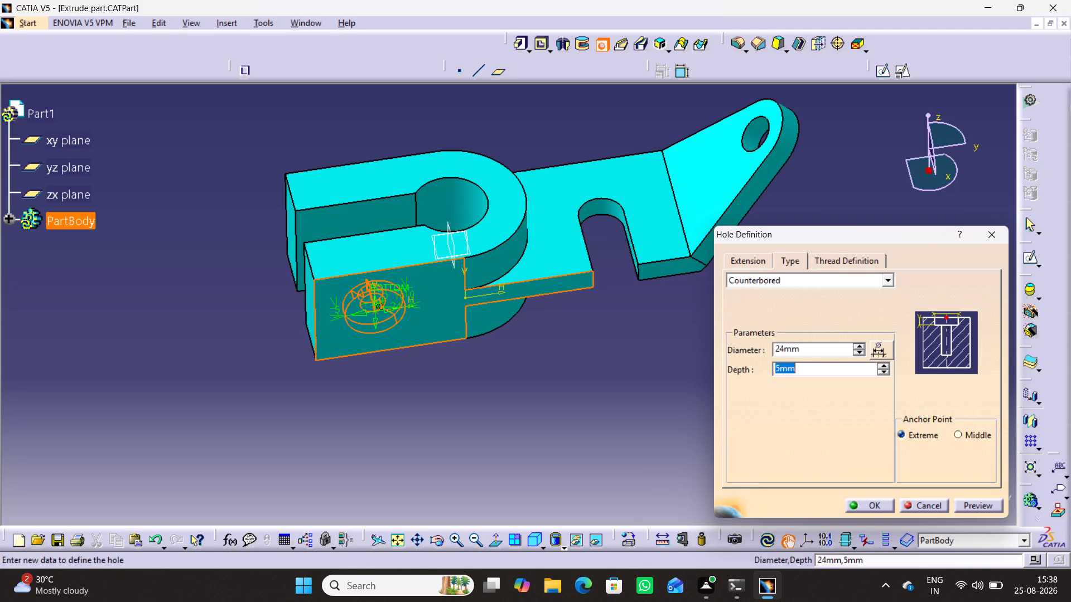
Set the counterbore depth of the hole in the fork's side face to 9 mm.
middle_drag(384, 427, 388, 423)
right_drag(384, 427, 388, 423)
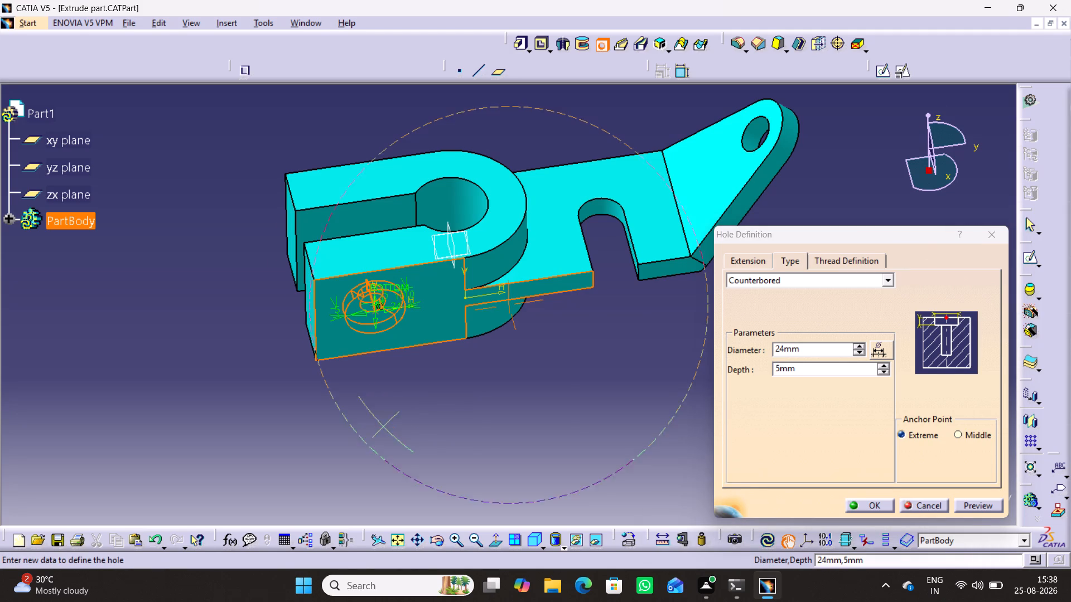
middle_drag(388, 423, 553, 461)
right_drag(388, 423, 553, 461)
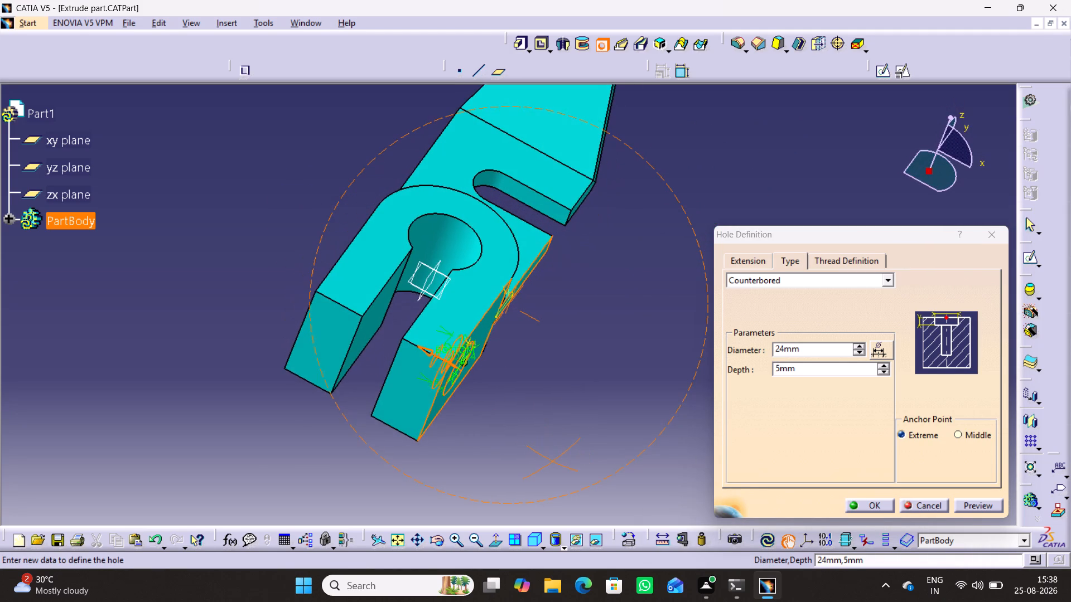
right_drag(553, 461, 565, 462)
middle_drag(553, 461, 565, 462)
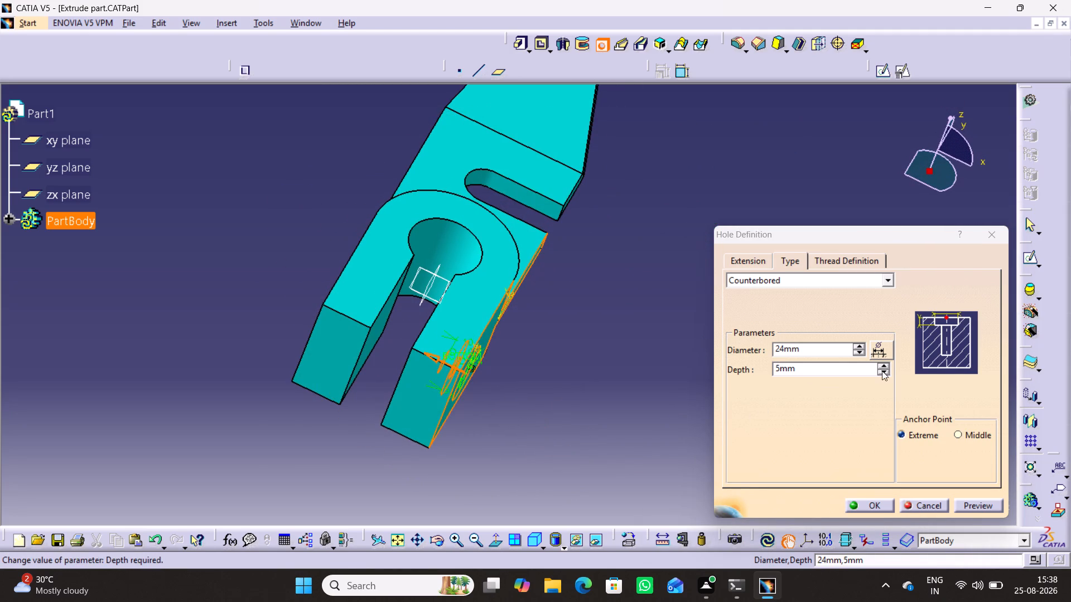
triple_click(882, 366)
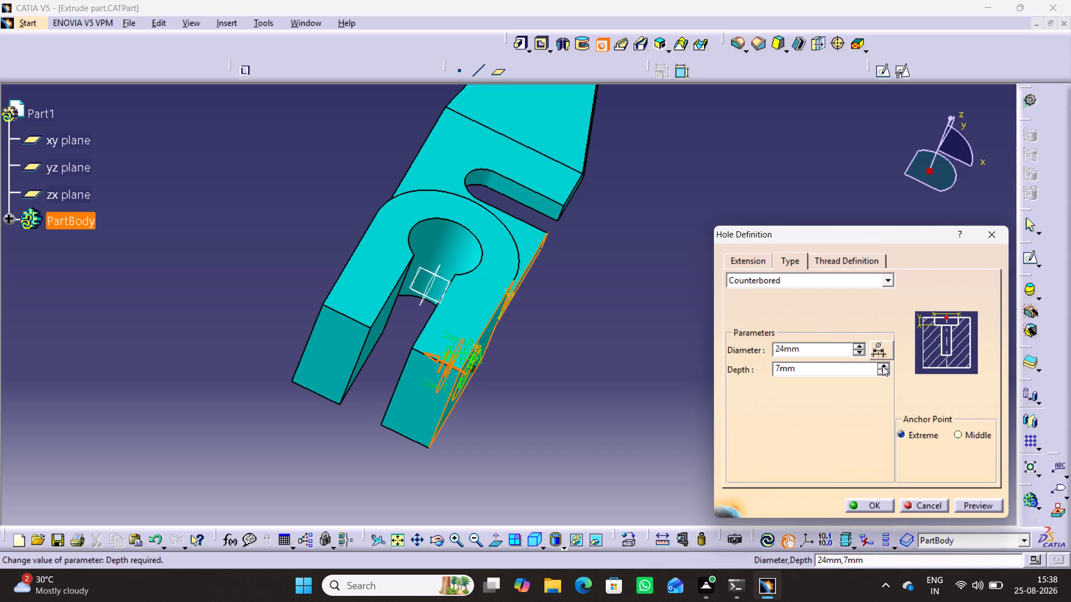
double_click(882, 366)
click(882, 366)
click(882, 371)
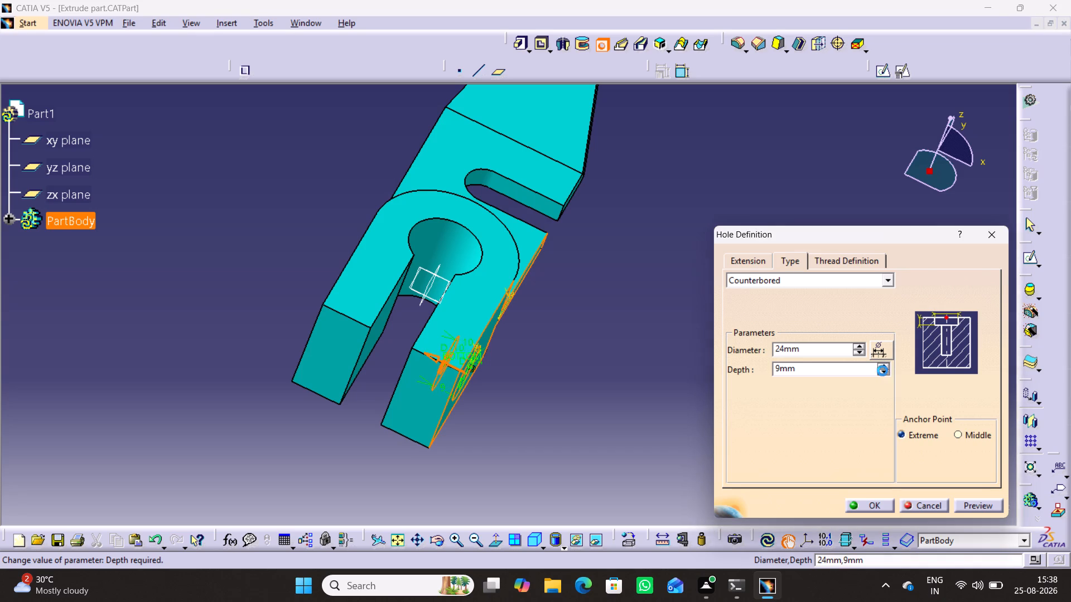
drag(815, 370, 760, 372)
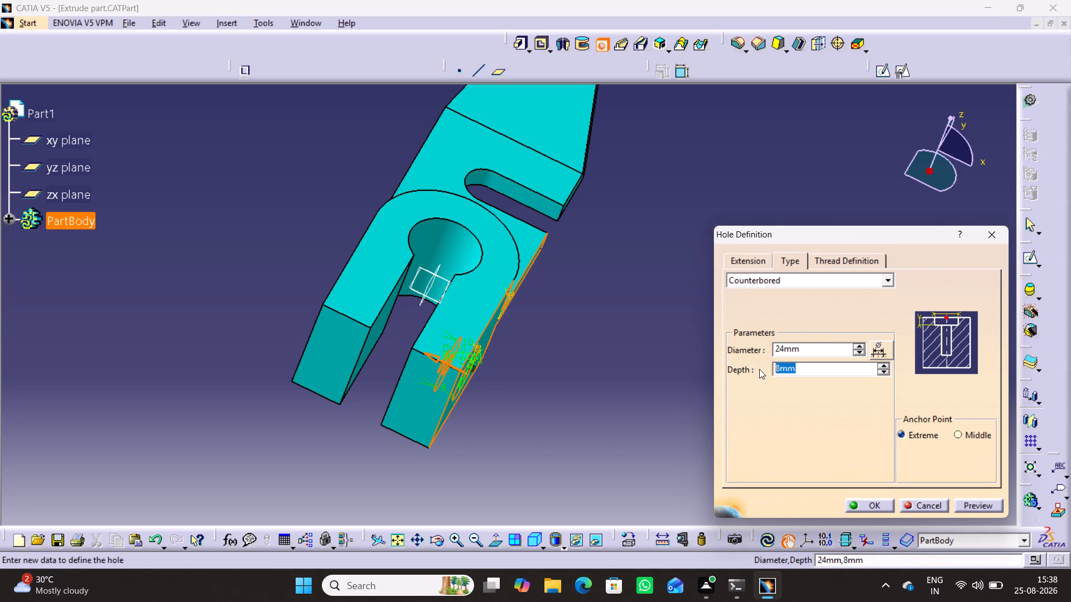
key(9)
click(663, 327)
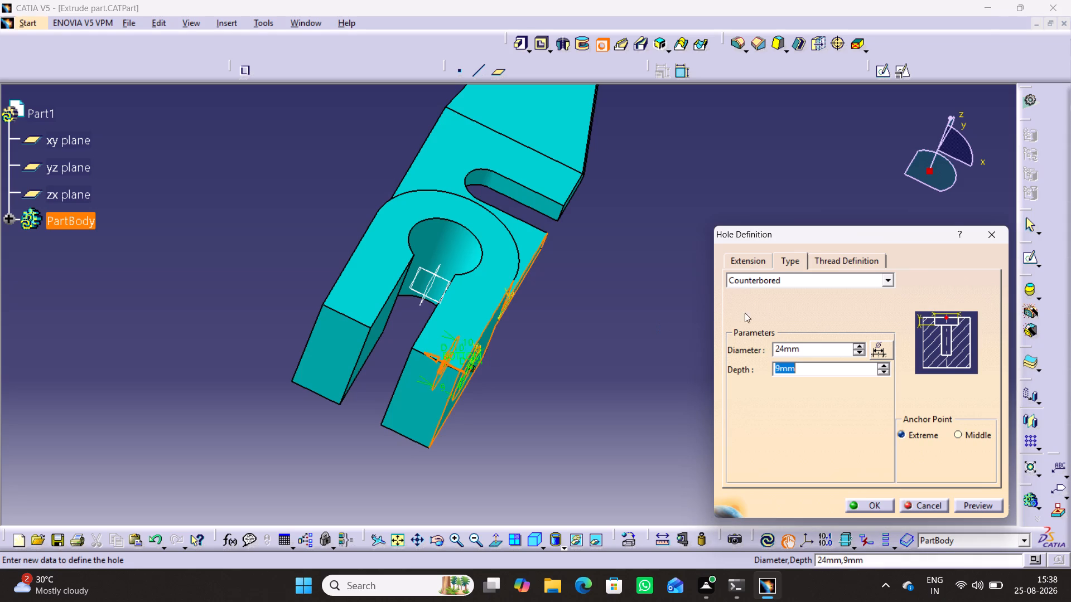
Set the hole diameter to 12 mm with an Up To Next extension, preview it and create the counterbored hole.
click(755, 264)
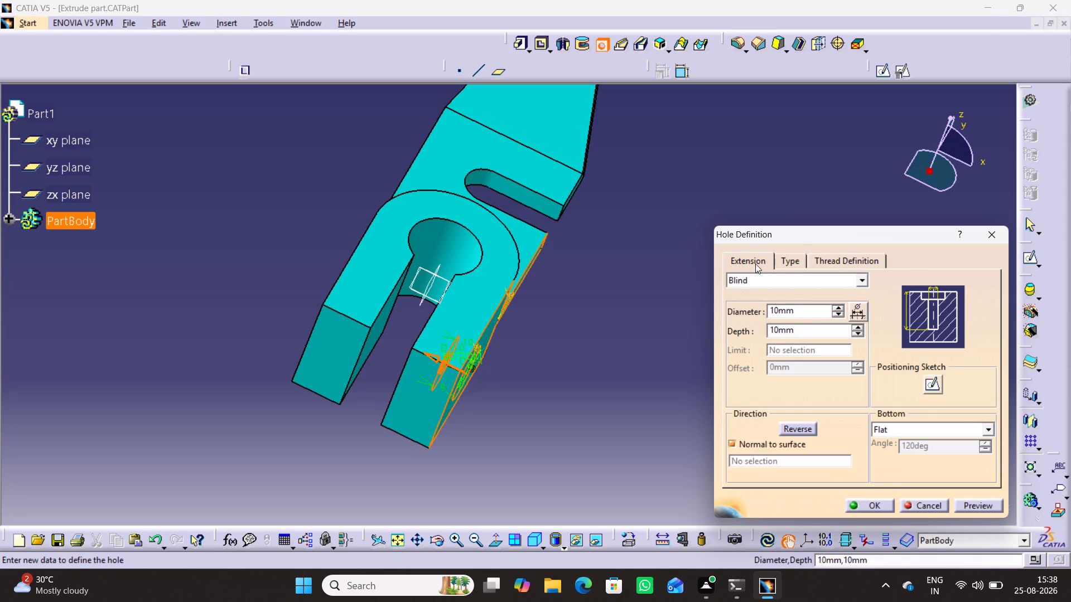
drag(801, 307, 749, 313)
text(12)
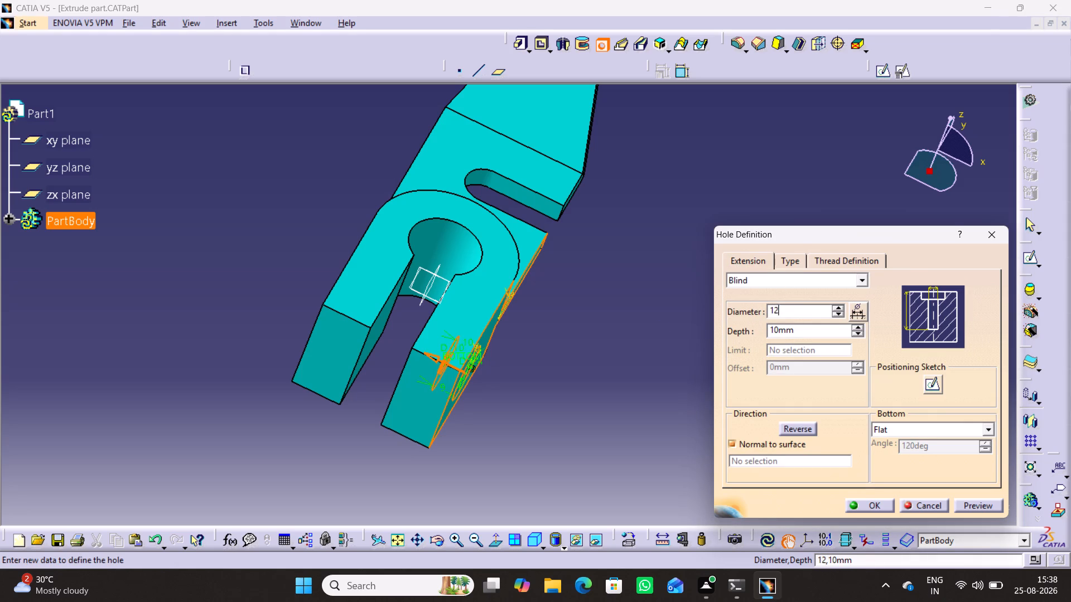
click(671, 323)
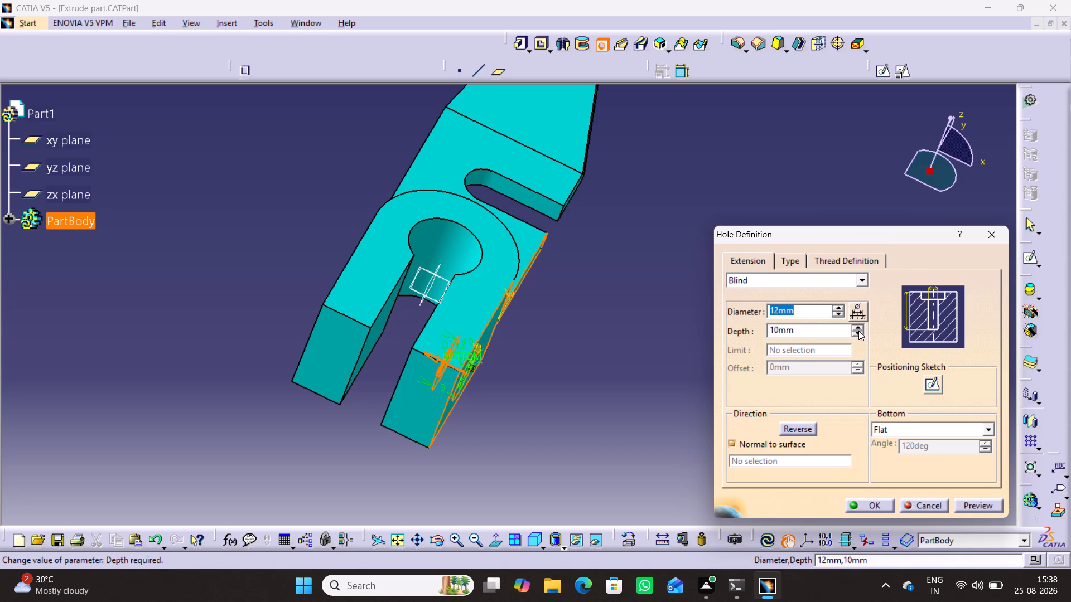
click(864, 283)
click(767, 302)
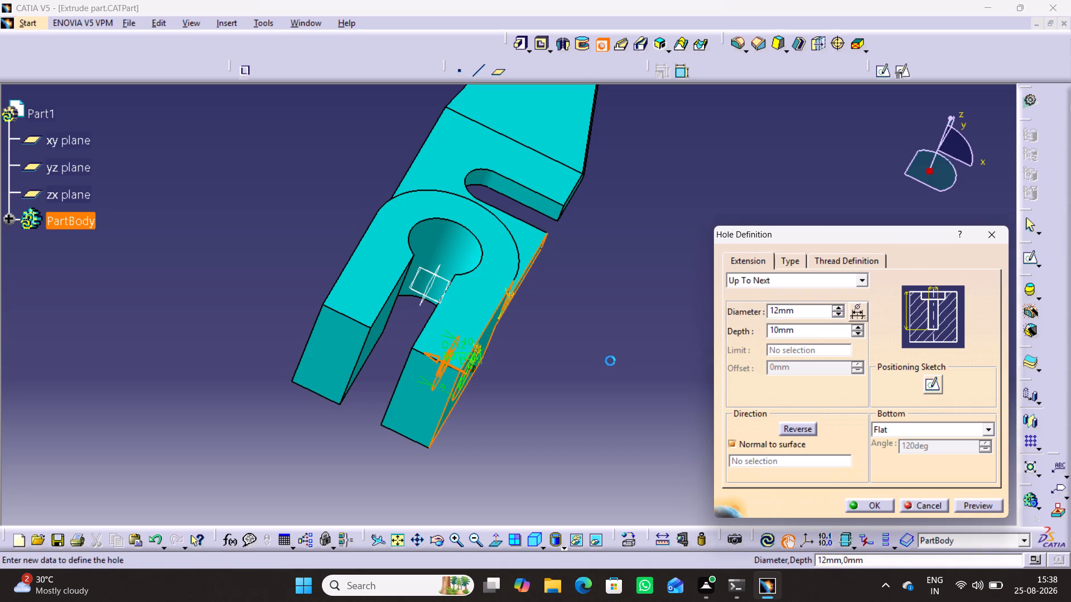
middle_drag(606, 369, 499, 266)
right_drag(604, 364, 499, 266)
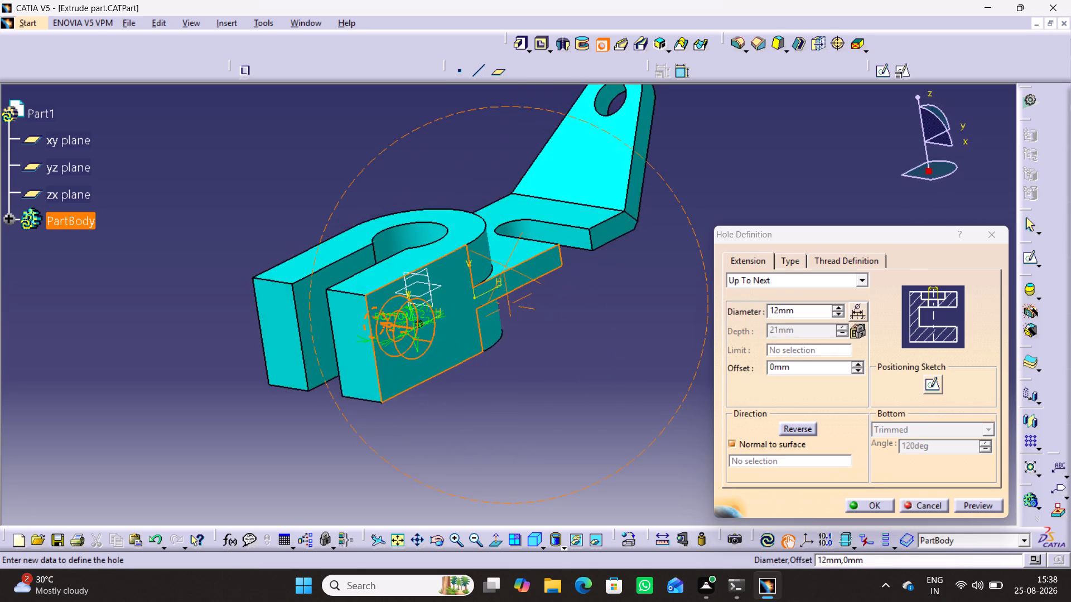
right_drag(499, 266, 577, 324)
middle_drag(499, 266, 577, 324)
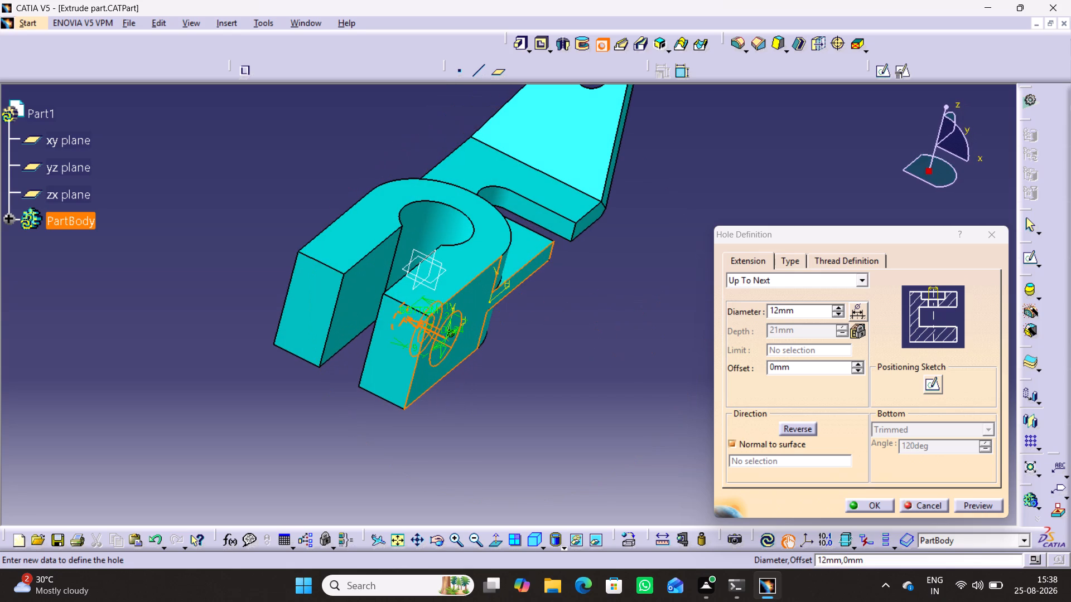
click(976, 504)
click(863, 499)
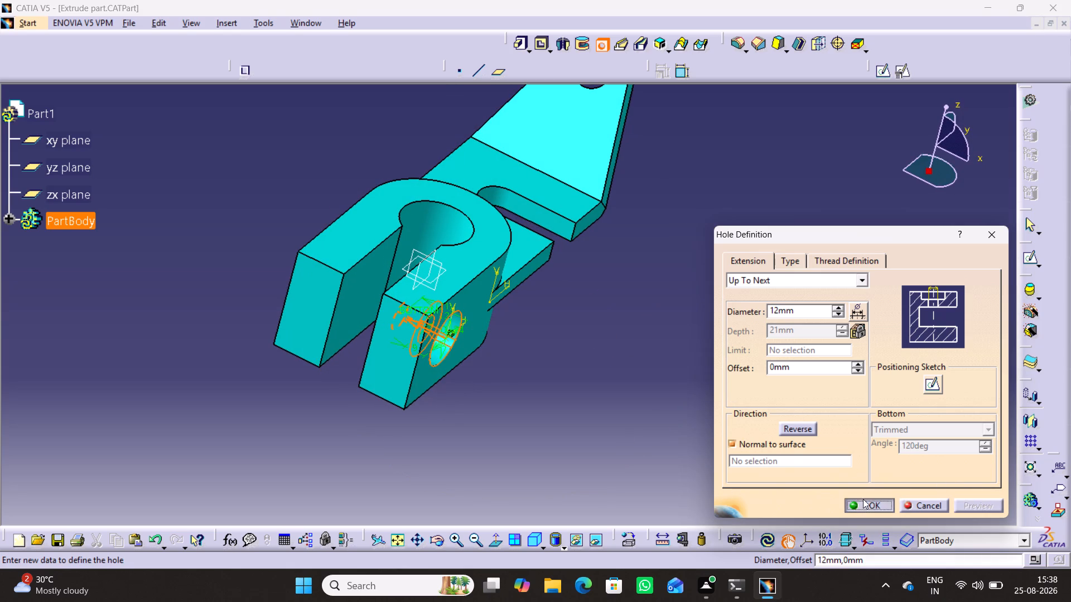
Examine the new counterbored hole in the fork's side face from several angles.
middle_drag(480, 366, 369, 243)
right_drag(469, 357, 369, 243)
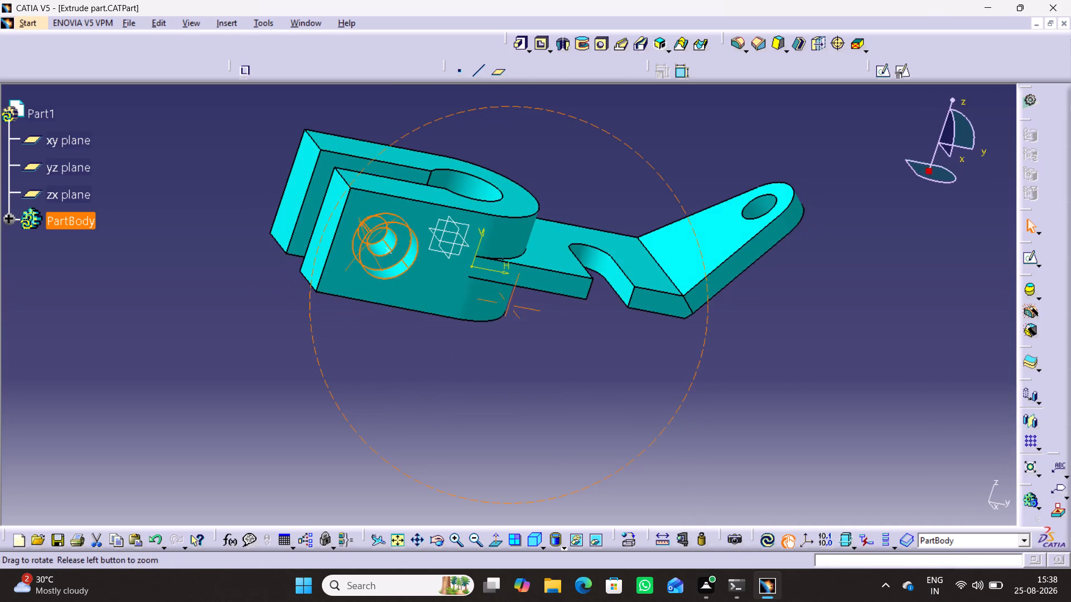
middle_drag(369, 243, 372, 242)
right_drag(369, 243, 372, 242)
click(345, 342)
middle_drag(355, 341, 340, 317)
right_drag(350, 336, 340, 317)
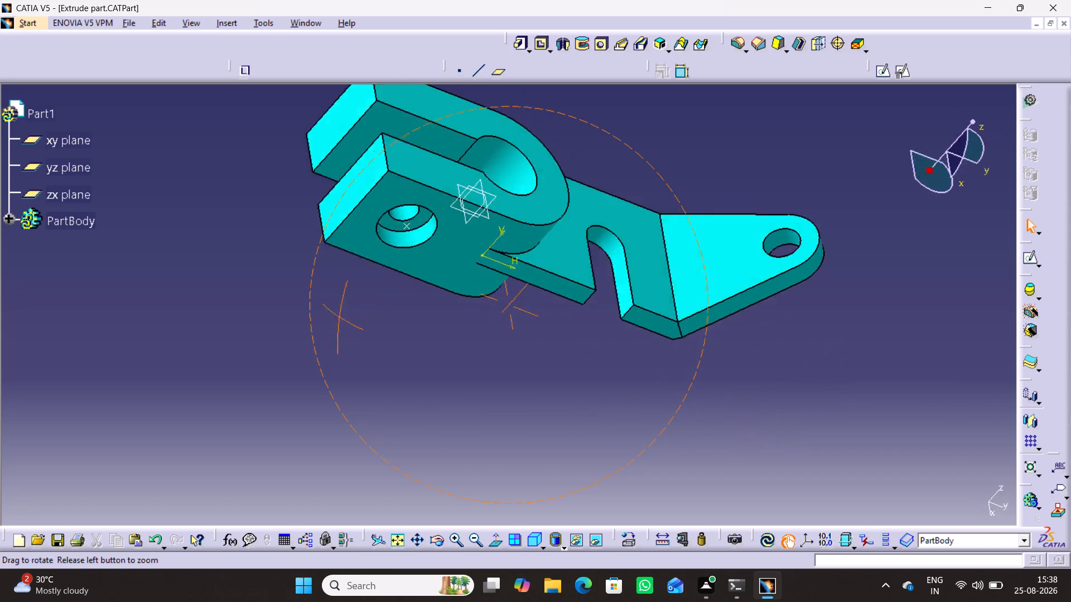
right_drag(340, 317, 277, 362)
middle_drag(340, 317, 277, 362)
middle_drag(602, 405, 740, 231)
right_drag(618, 378, 745, 231)
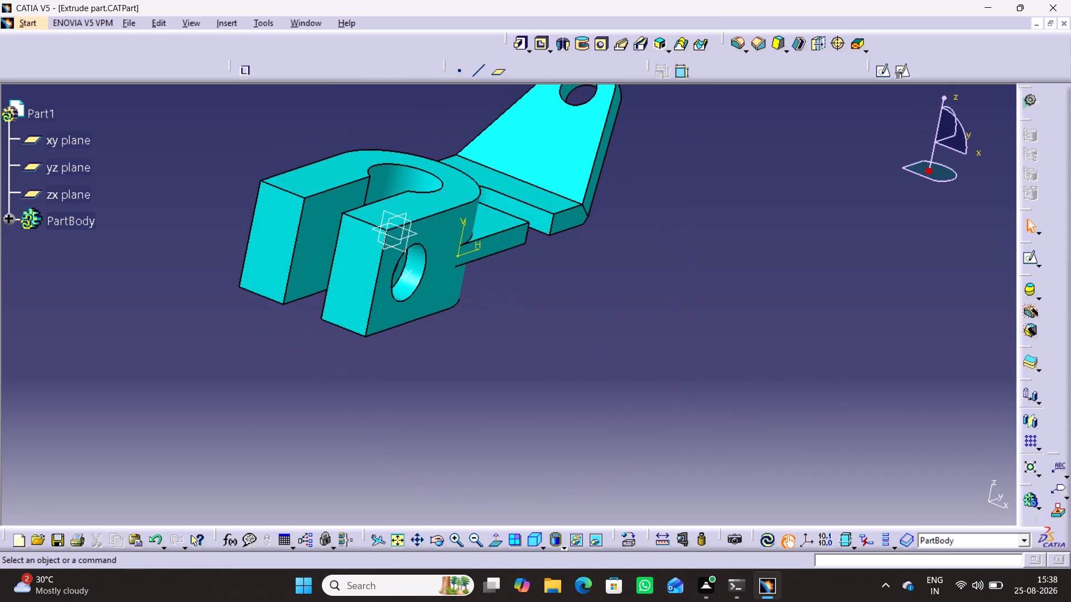
middle_drag(331, 375, 331, 407)
right_drag(364, 389, 331, 407)
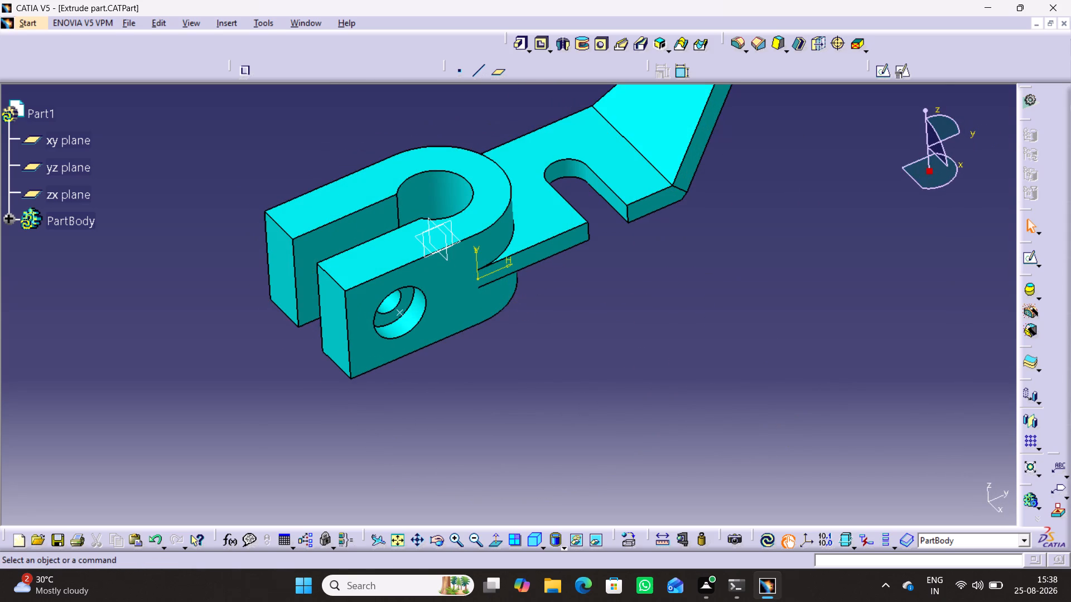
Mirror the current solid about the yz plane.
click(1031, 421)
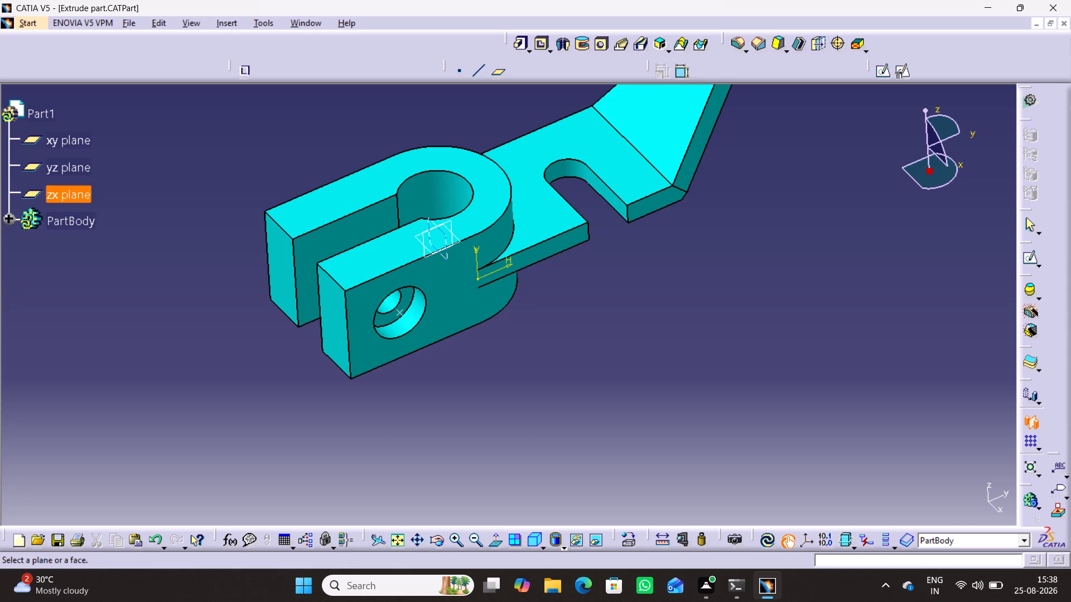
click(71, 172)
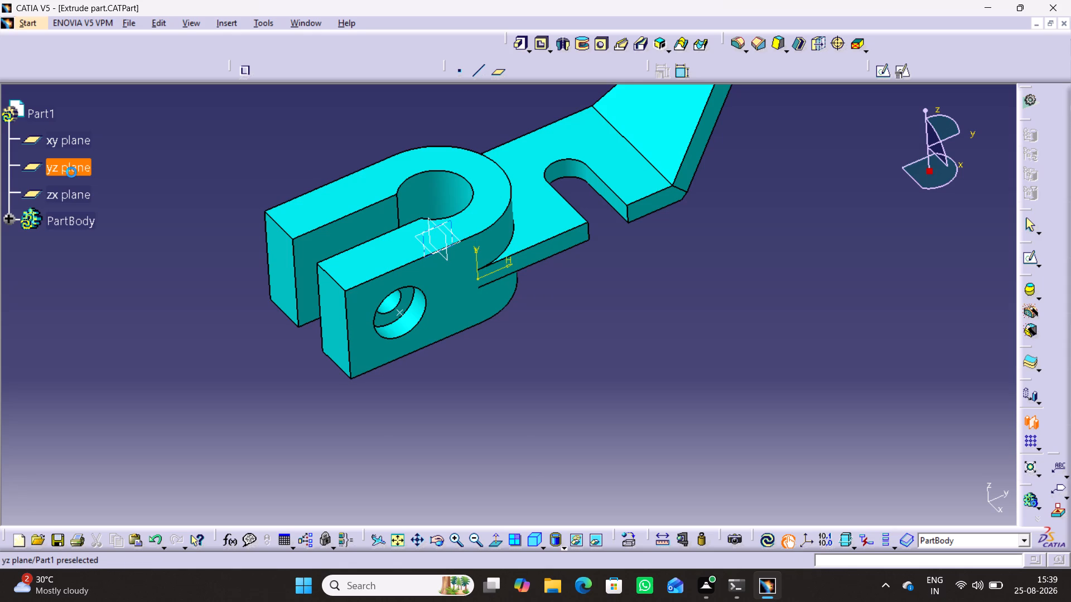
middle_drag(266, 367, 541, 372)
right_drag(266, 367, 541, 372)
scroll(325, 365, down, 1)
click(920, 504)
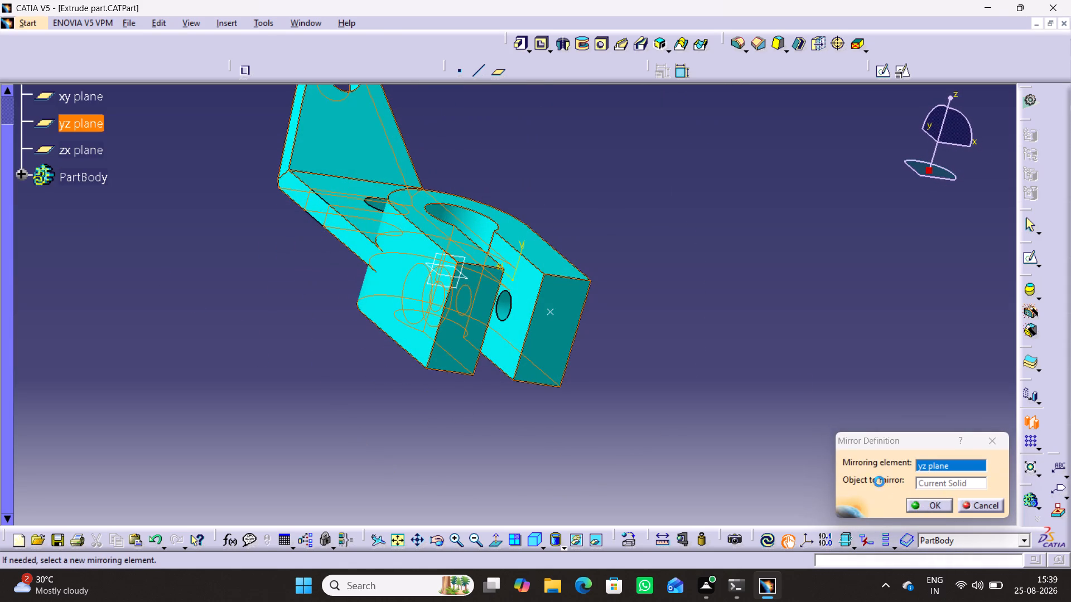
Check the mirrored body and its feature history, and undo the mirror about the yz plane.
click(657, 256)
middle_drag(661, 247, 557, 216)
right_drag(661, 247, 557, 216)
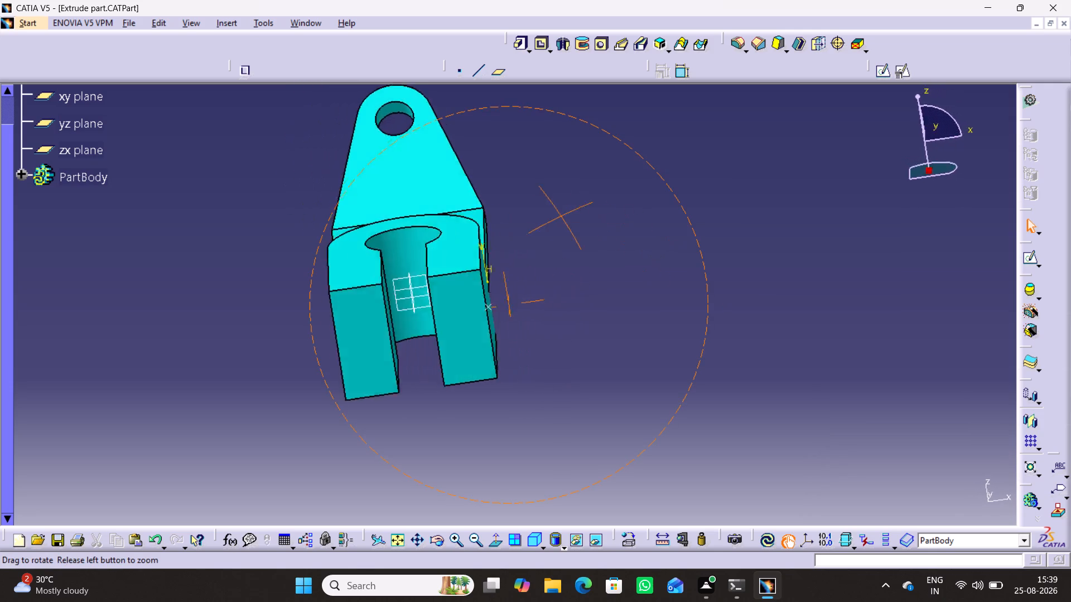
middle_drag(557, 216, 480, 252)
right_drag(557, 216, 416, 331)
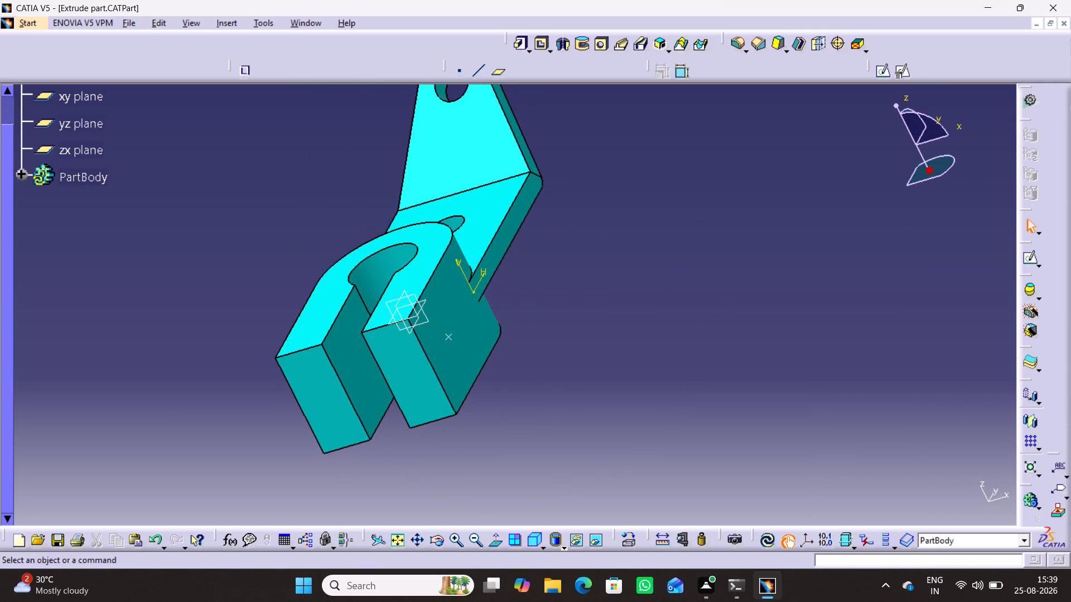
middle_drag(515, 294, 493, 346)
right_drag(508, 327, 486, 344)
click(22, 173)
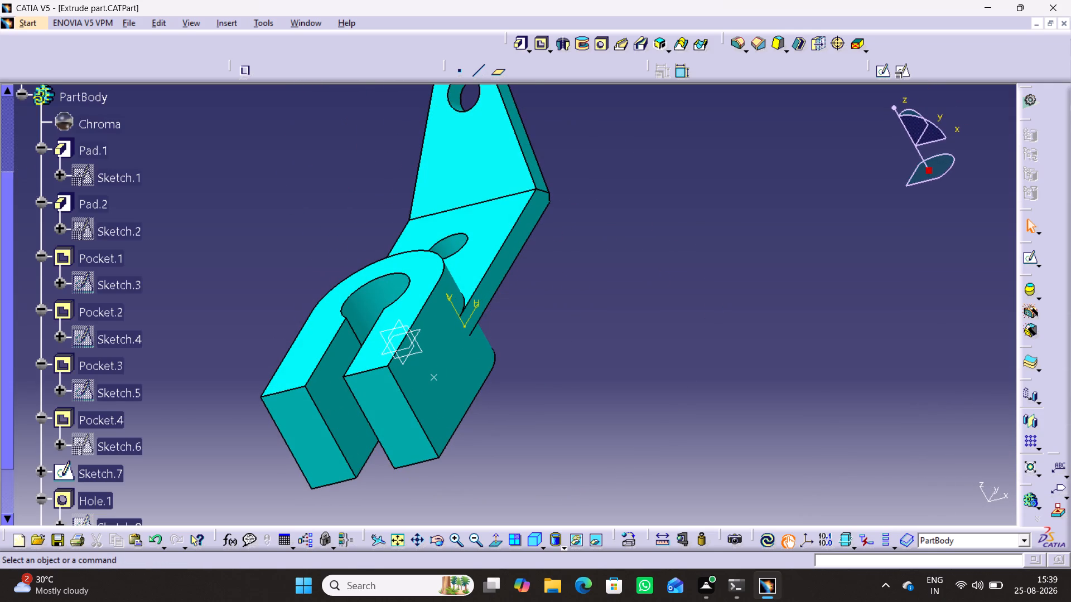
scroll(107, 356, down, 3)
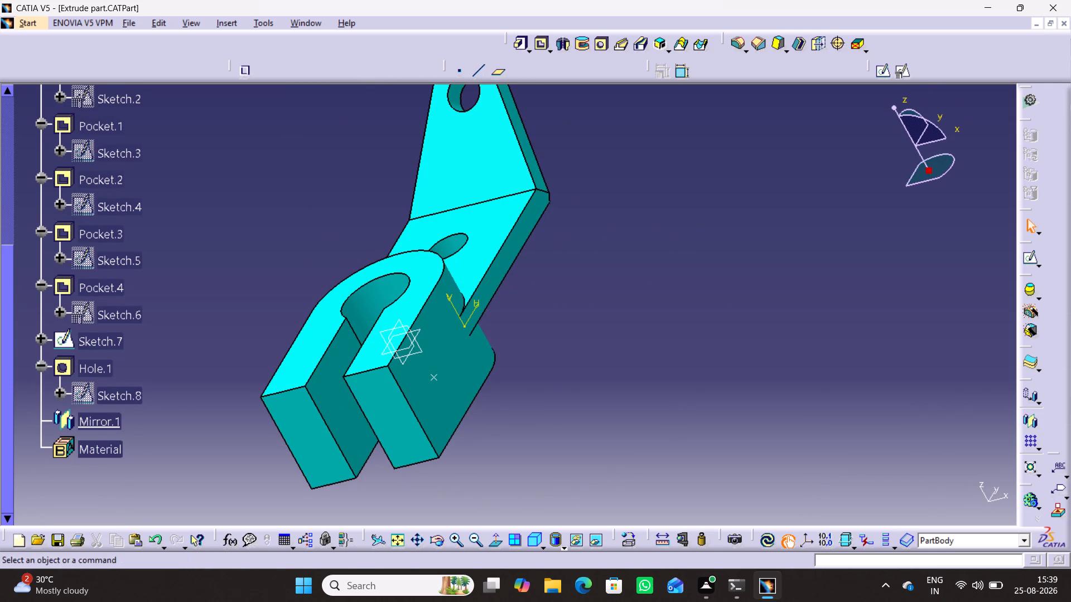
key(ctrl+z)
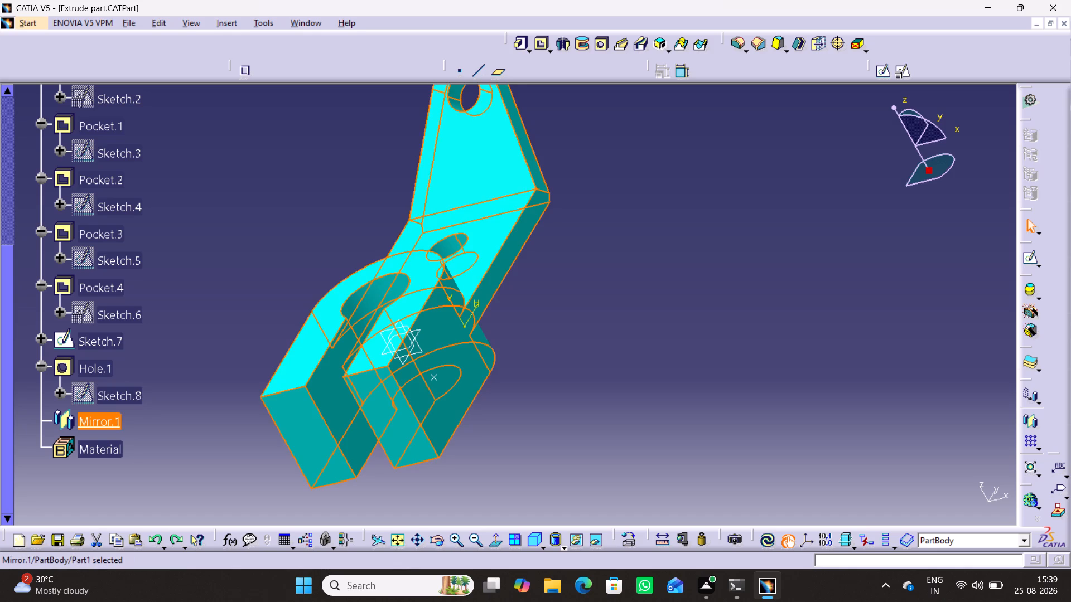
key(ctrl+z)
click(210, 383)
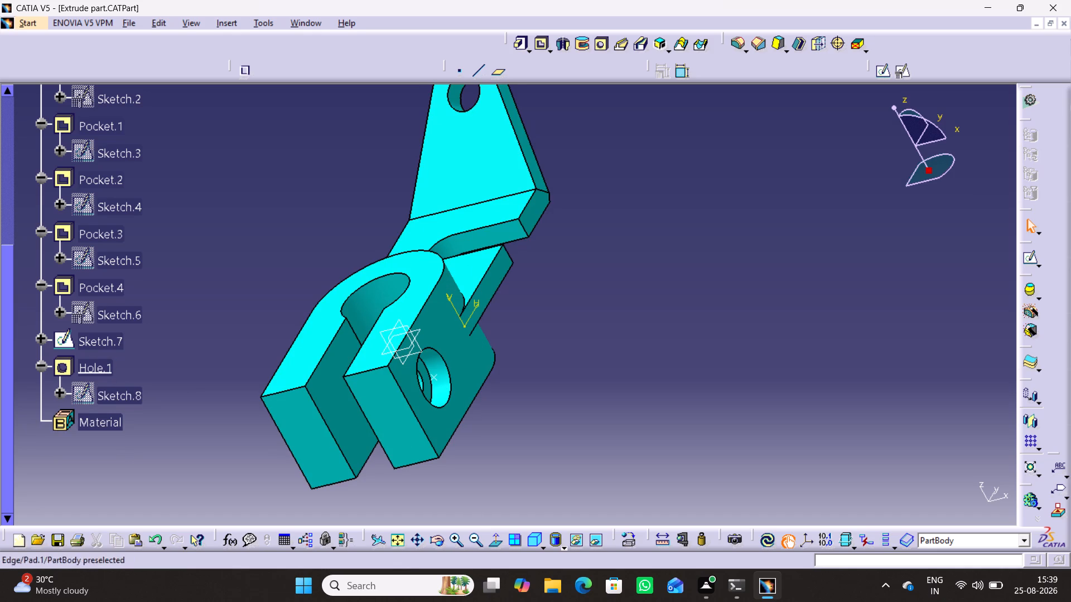
Hide Sketch.7, the point sketch at the counterbored hole on the fork's side face.
middle_drag(216, 376, 346, 274)
right_drag(221, 356, 346, 274)
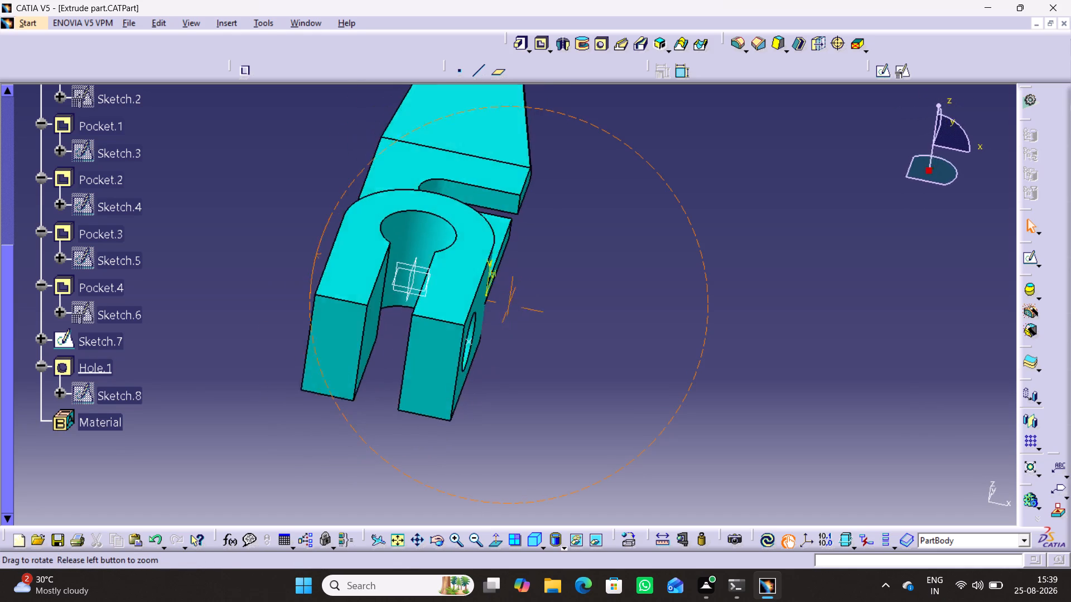
right_drag(346, 274, 335, 278)
middle_drag(346, 274, 335, 278)
click(705, 376)
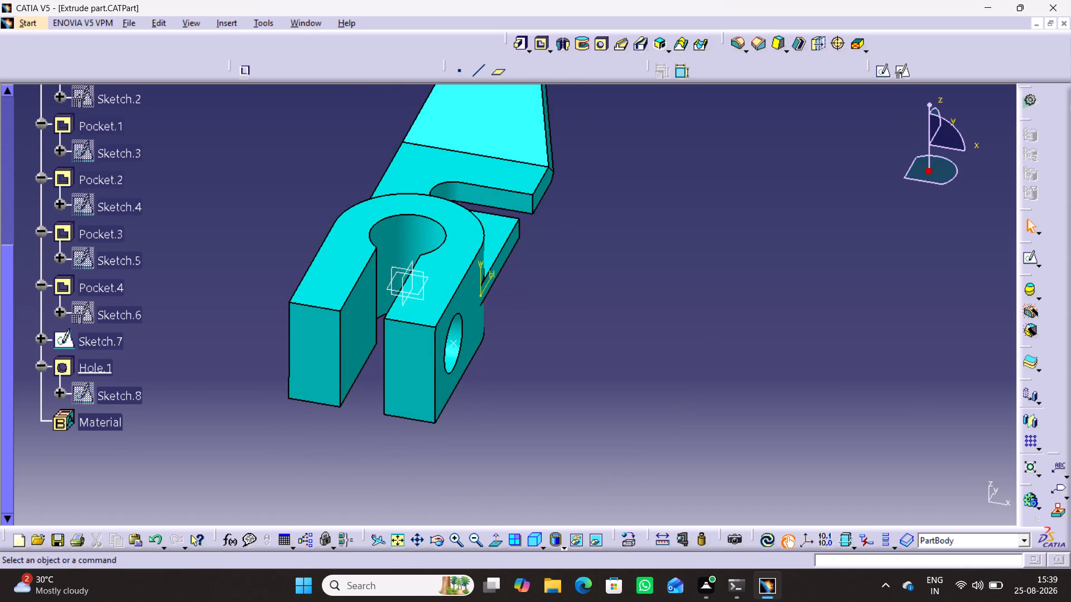
right_click(454, 343)
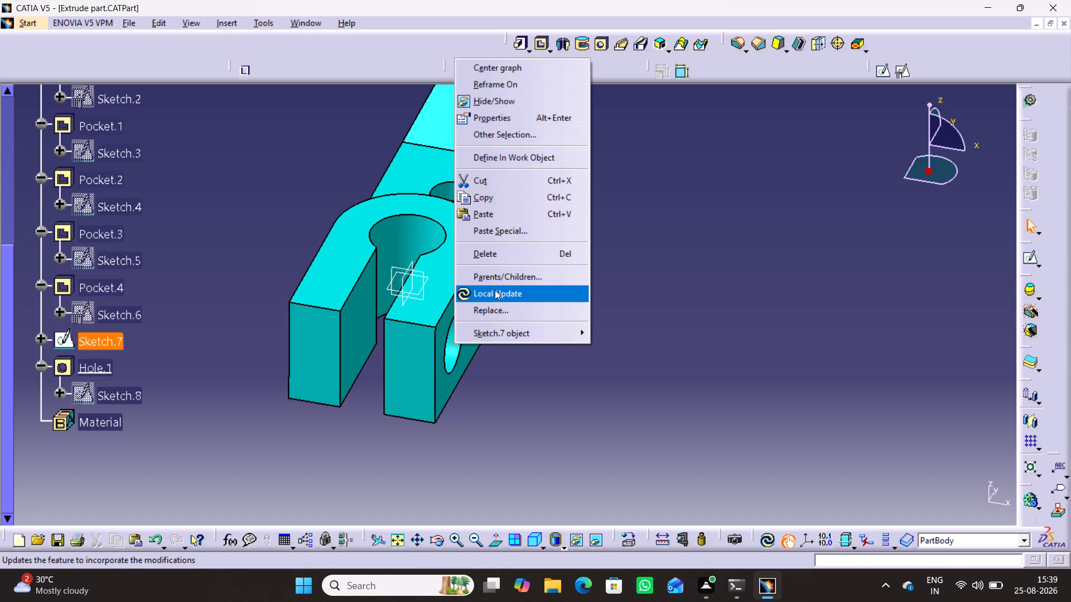
click(524, 107)
click(598, 288)
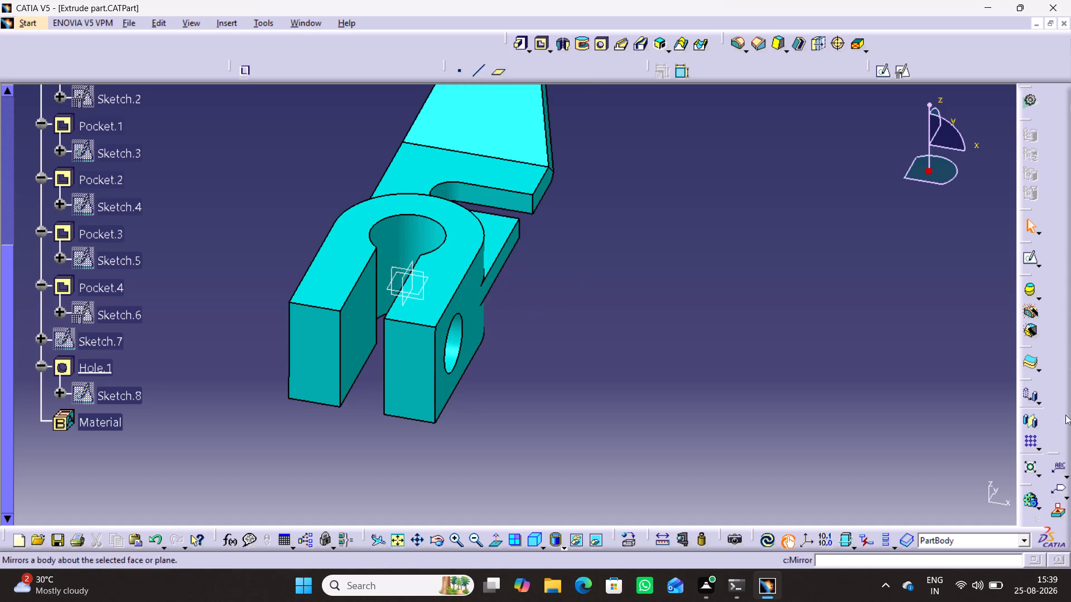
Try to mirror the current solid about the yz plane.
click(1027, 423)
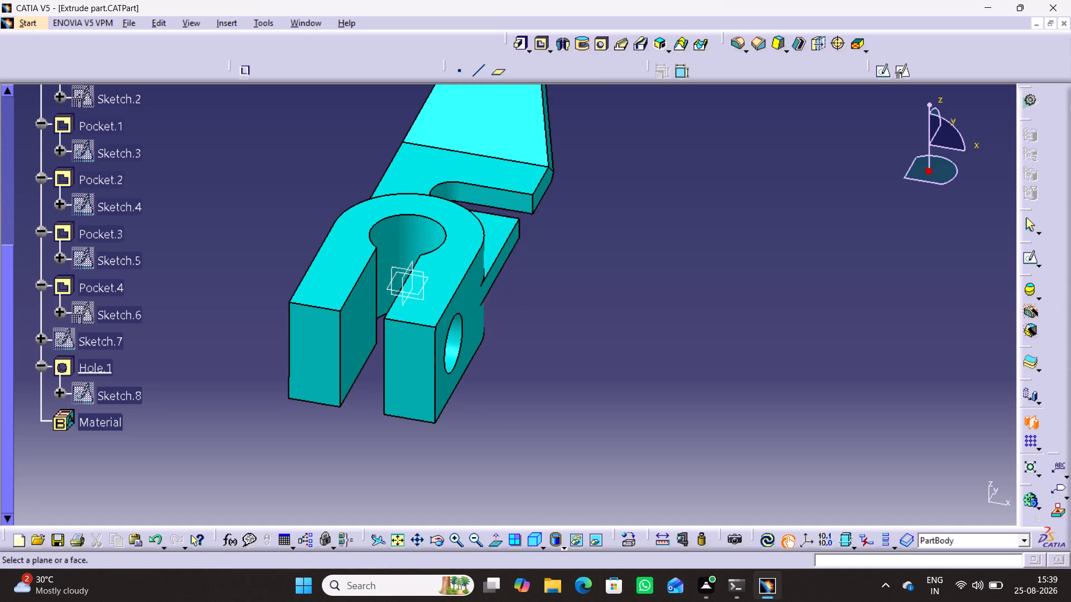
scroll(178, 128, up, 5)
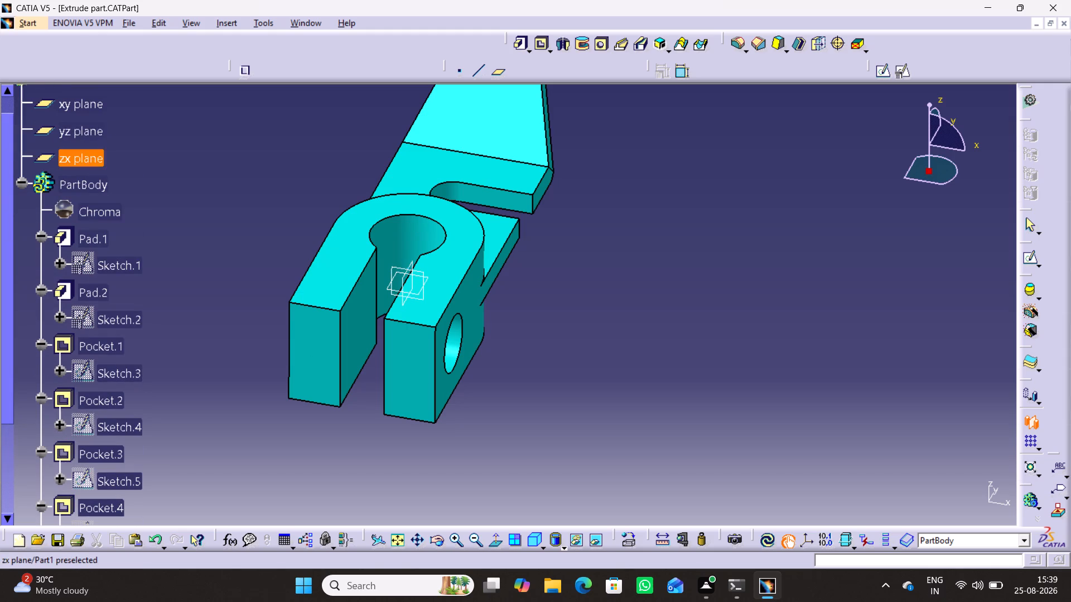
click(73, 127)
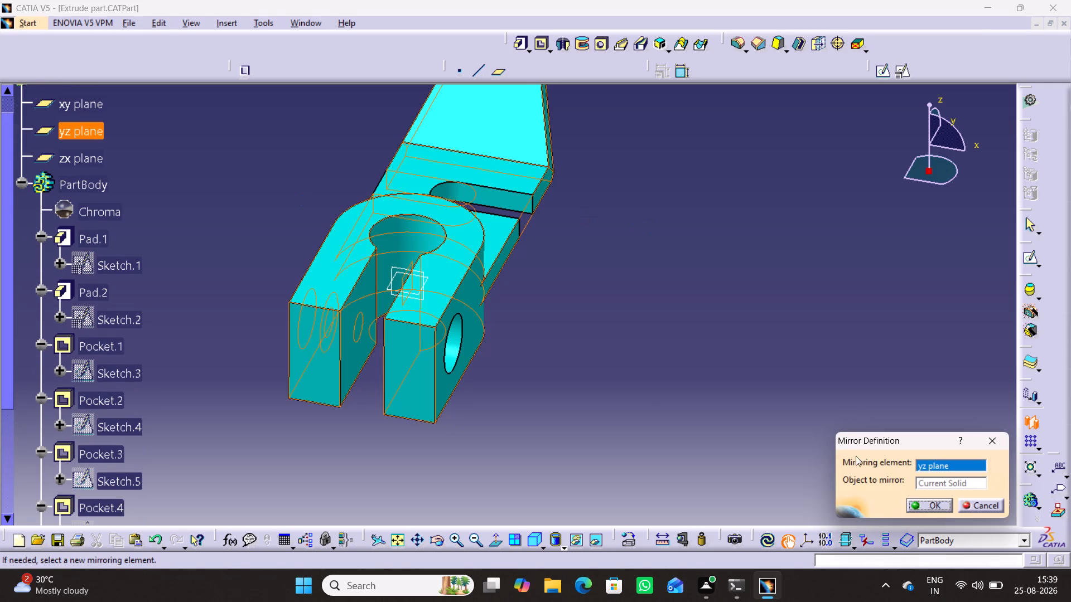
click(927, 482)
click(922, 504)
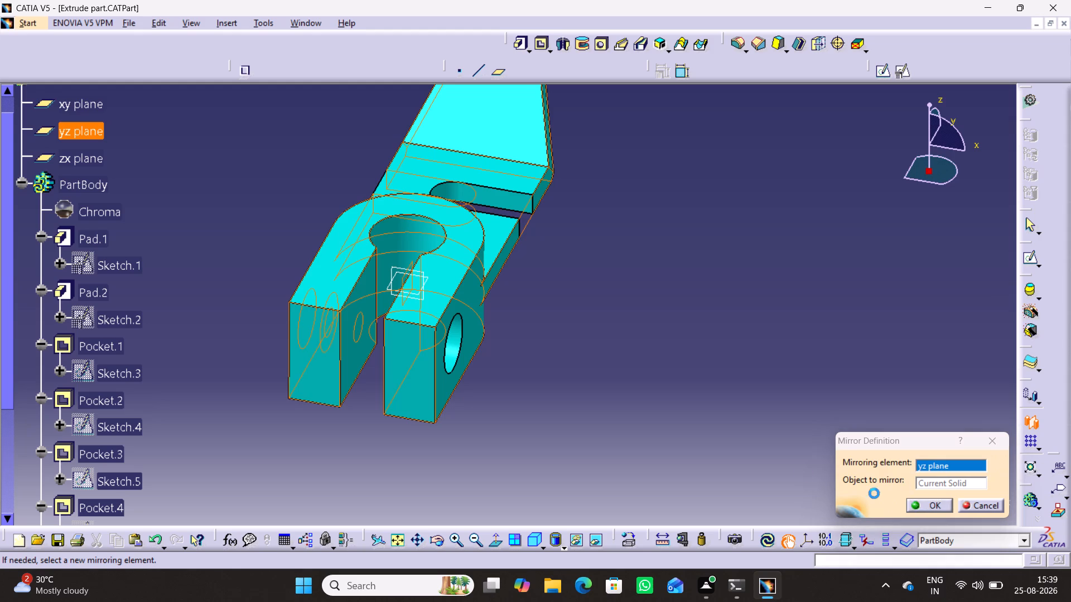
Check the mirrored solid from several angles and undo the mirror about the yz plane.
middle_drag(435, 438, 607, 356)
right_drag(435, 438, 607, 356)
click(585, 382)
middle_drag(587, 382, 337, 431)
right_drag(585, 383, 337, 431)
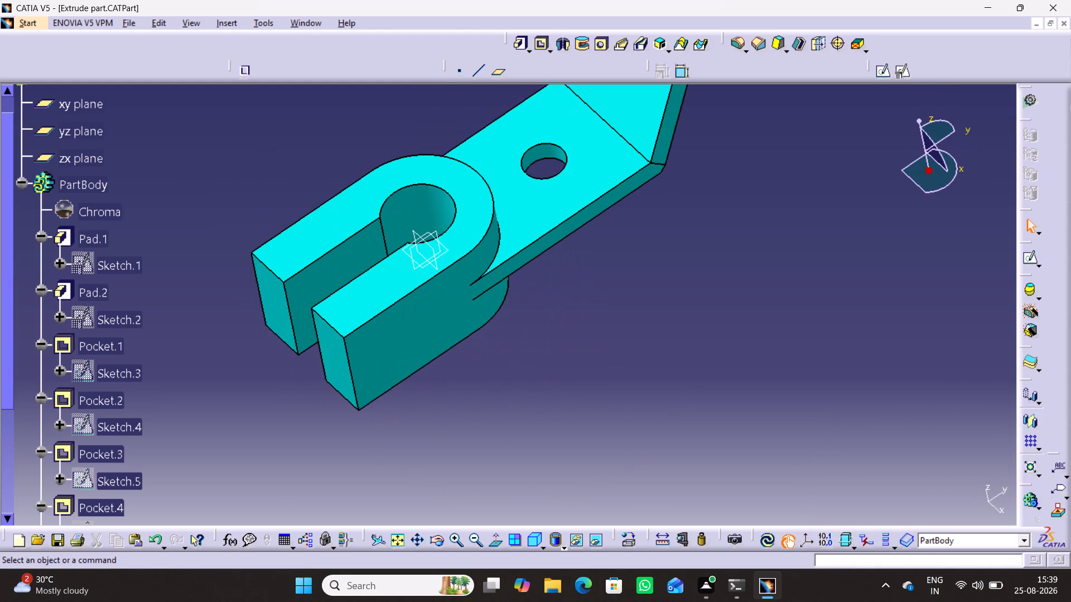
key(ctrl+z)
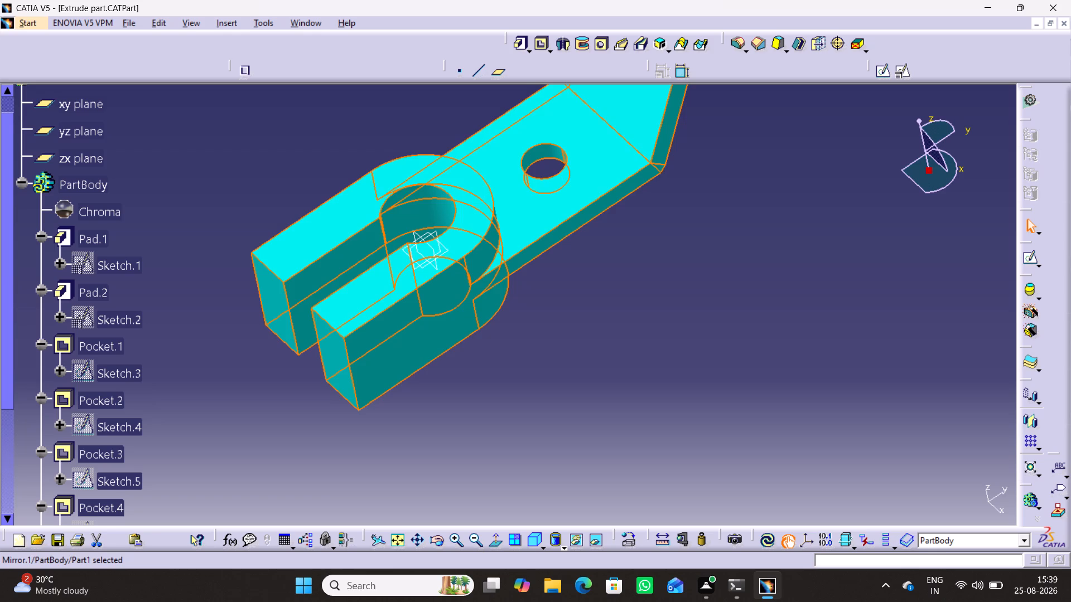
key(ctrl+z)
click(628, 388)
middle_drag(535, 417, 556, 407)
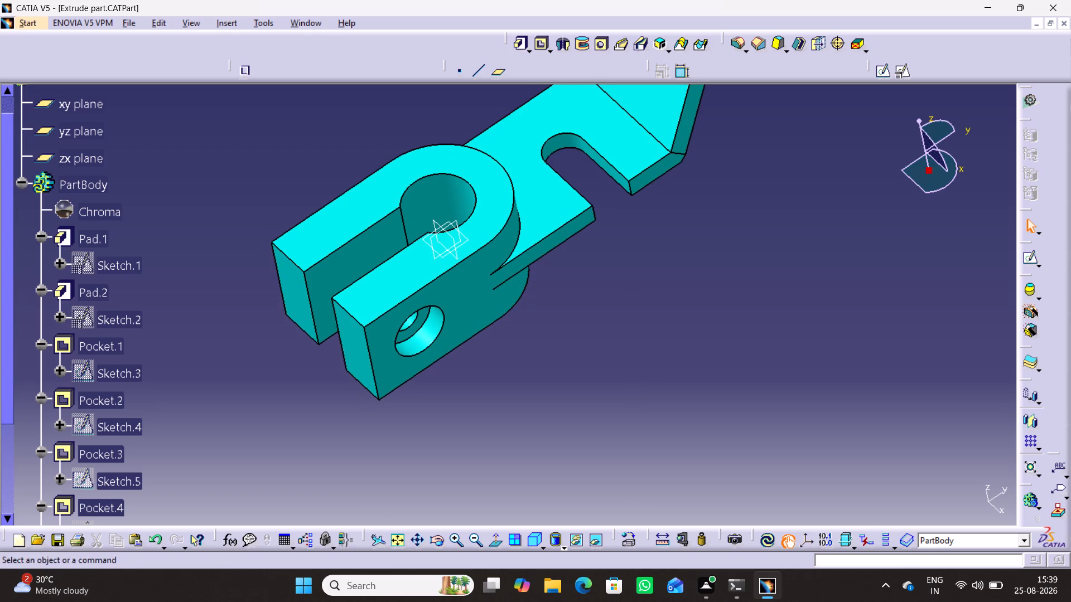
Mirror only the counterbored hole, Hole.1, about the yz plane onto the opposite fork arm.
scroll(223, 431, down, 5)
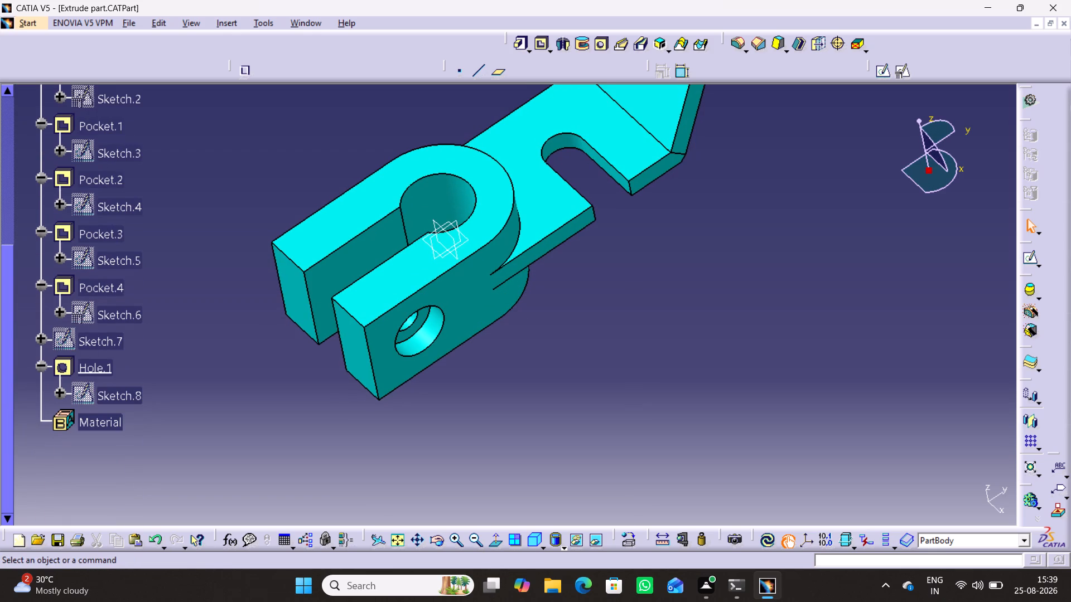
click(99, 367)
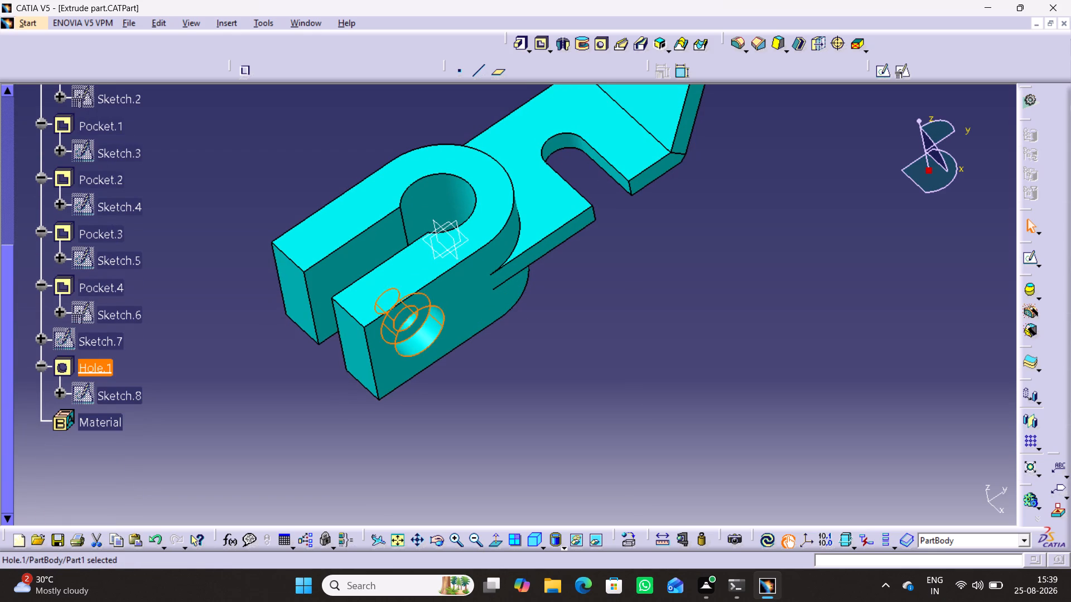
click(1030, 420)
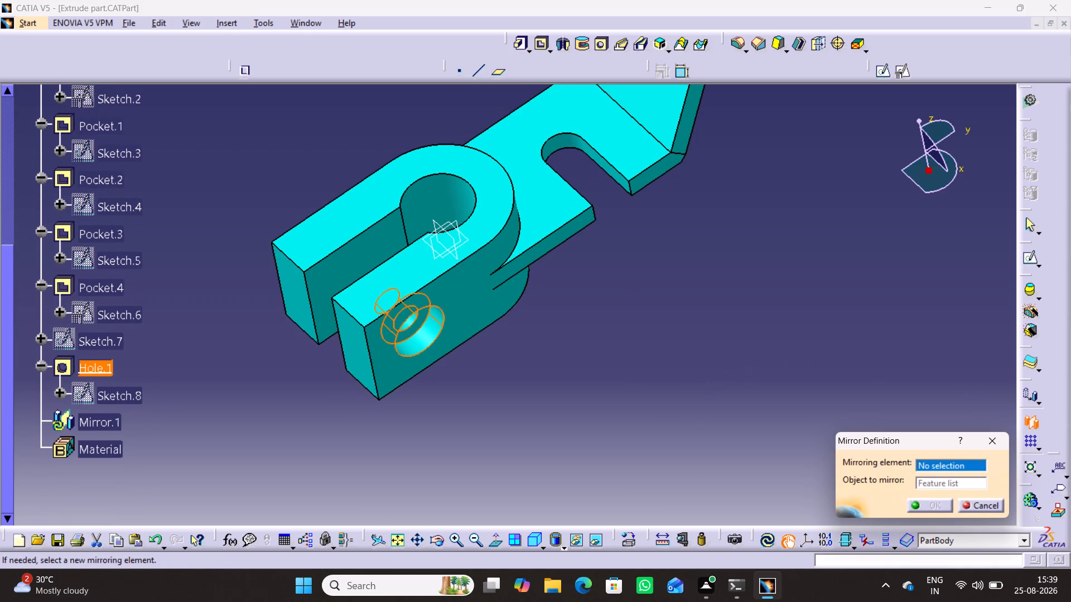
middle_drag(448, 412, 562, 372)
right_drag(448, 412, 562, 372)
click(418, 257)
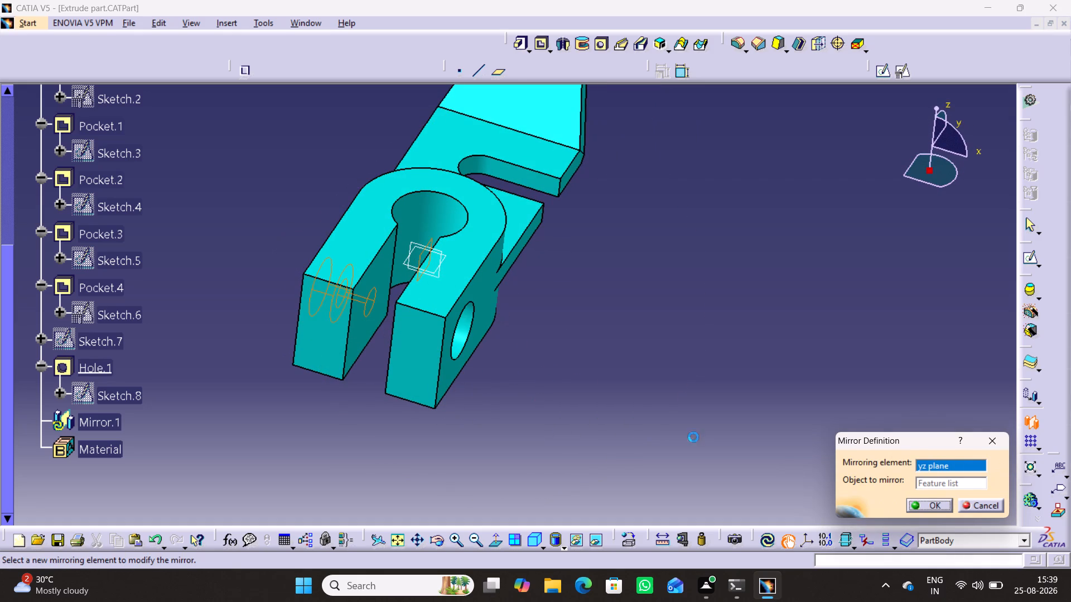
click(924, 507)
click(595, 357)
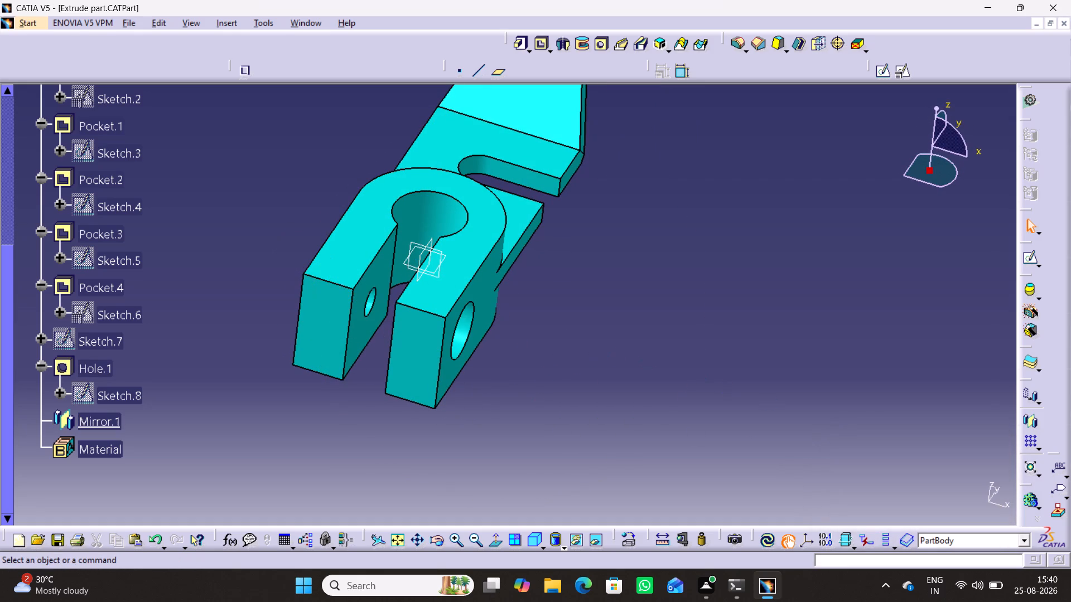
Inspect the mirrored hole on both fork arms, and update and save the part.
middle_drag(508, 424, 529, 345)
right_drag(508, 422, 529, 345)
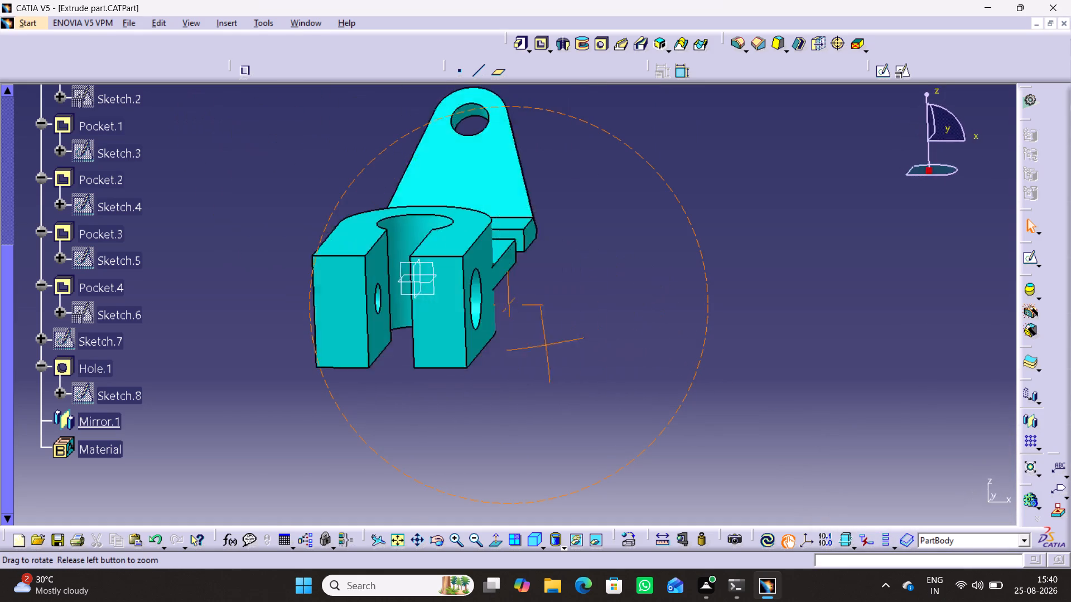
middle_drag(529, 345, 339, 375)
right_drag(529, 345, 339, 375)
key(ctrl+s)
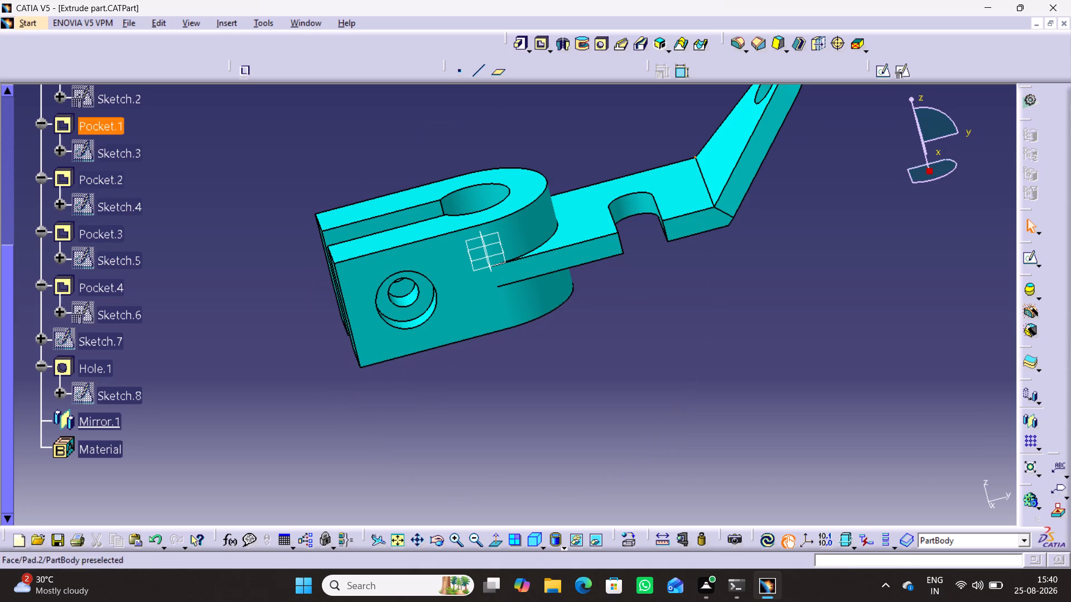
middle_drag(549, 154, 571, 193)
right_drag(549, 154, 571, 193)
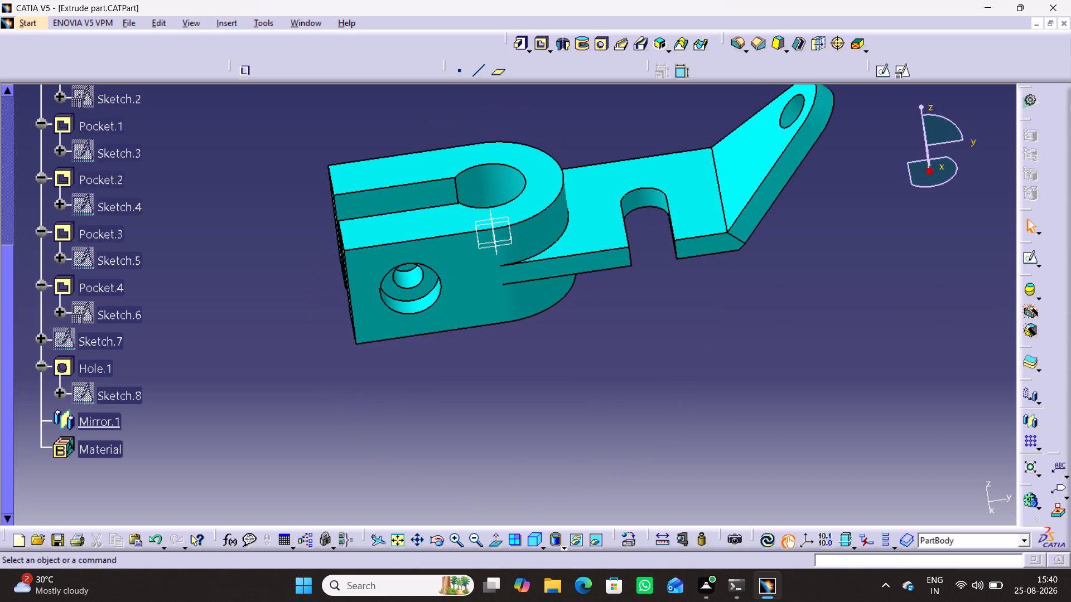
click(765, 541)
key(ctrl+s)
key(ctrl+s)
key(ctrl+s)
key(ctrl+s)
middle_drag(589, 407, 708, 376)
right_drag(590, 408, 708, 376)
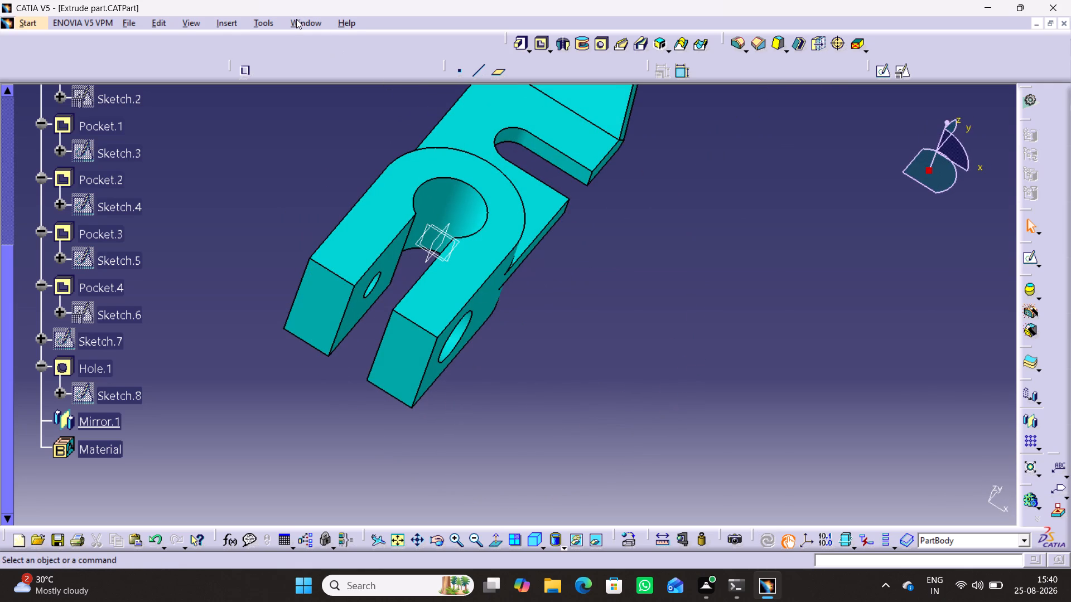
Switch to Drawing1 and update its views to match the modified part.
click(296, 19)
click(335, 127)
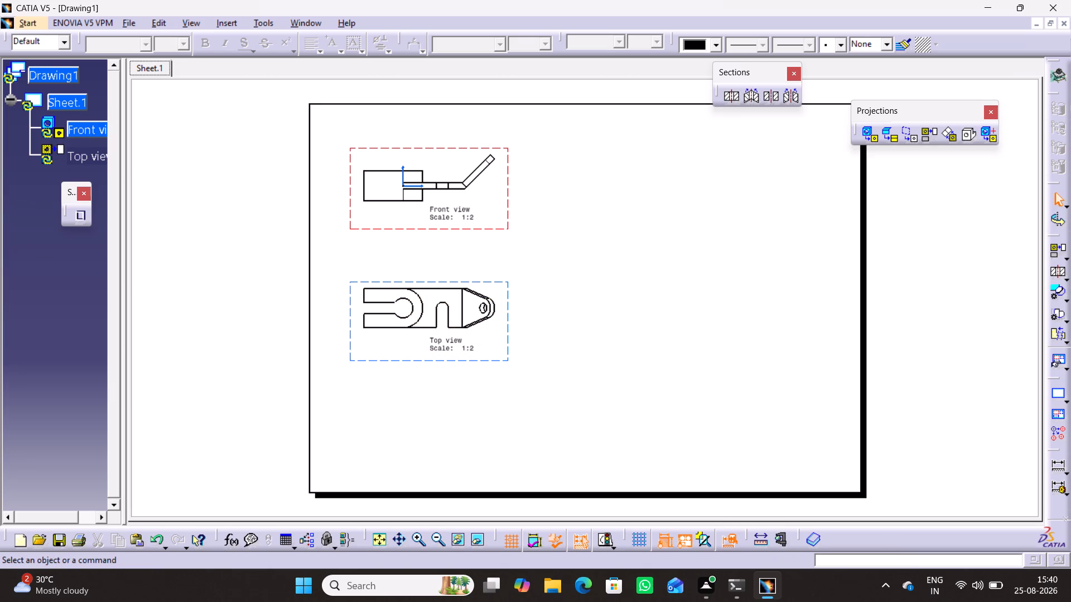
key(ctrl+u)
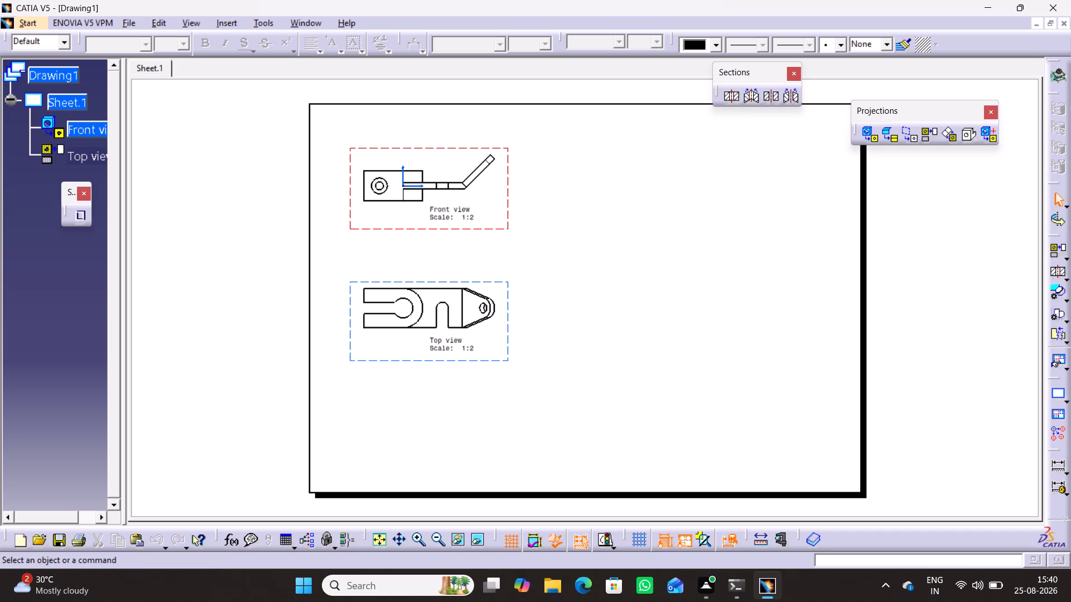
Enable hidden lines and axis in the Top view's properties, trying center lines and turning them off again.
click(405, 364)
right_click(398, 359)
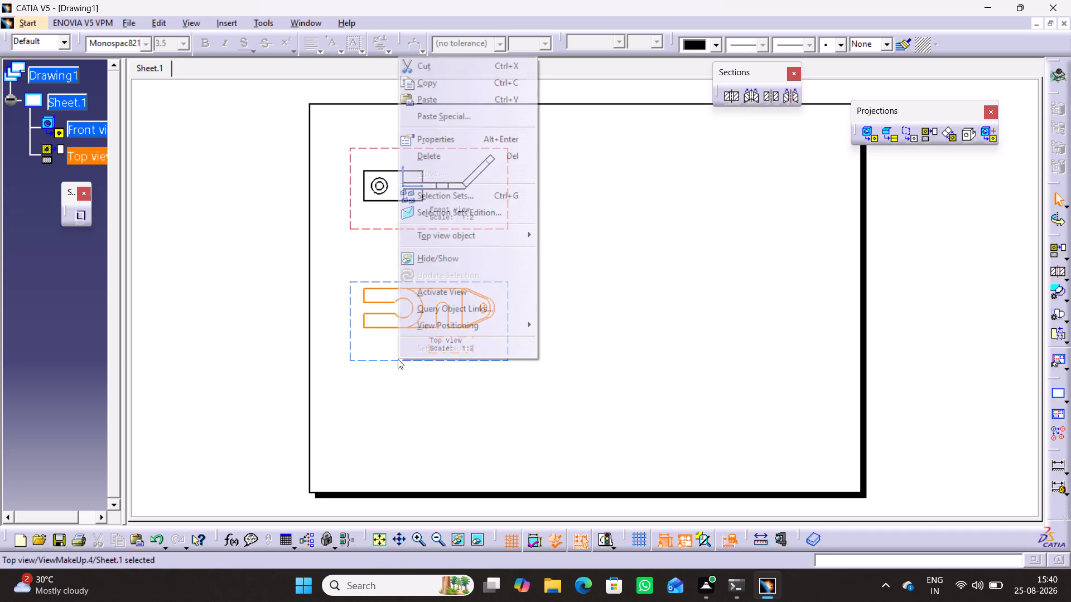
click(438, 142)
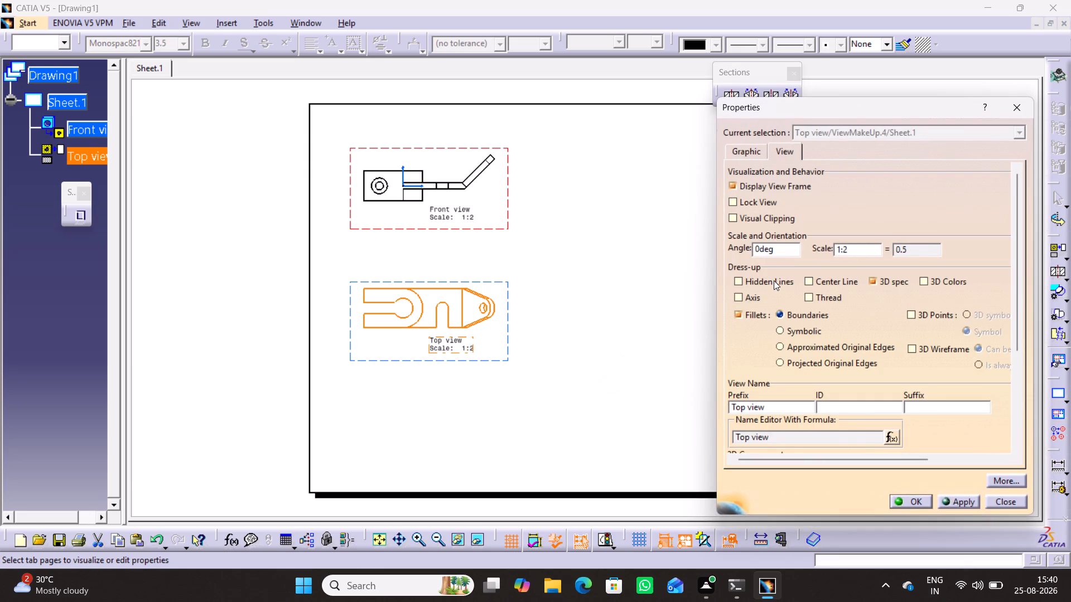
click(774, 280)
click(955, 496)
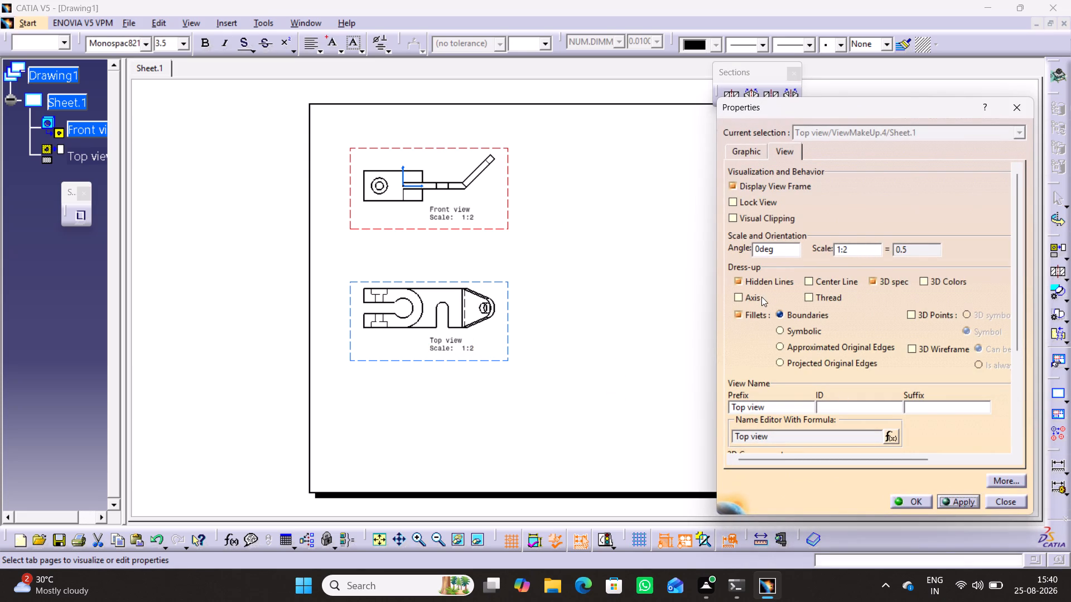
click(761, 297)
click(956, 502)
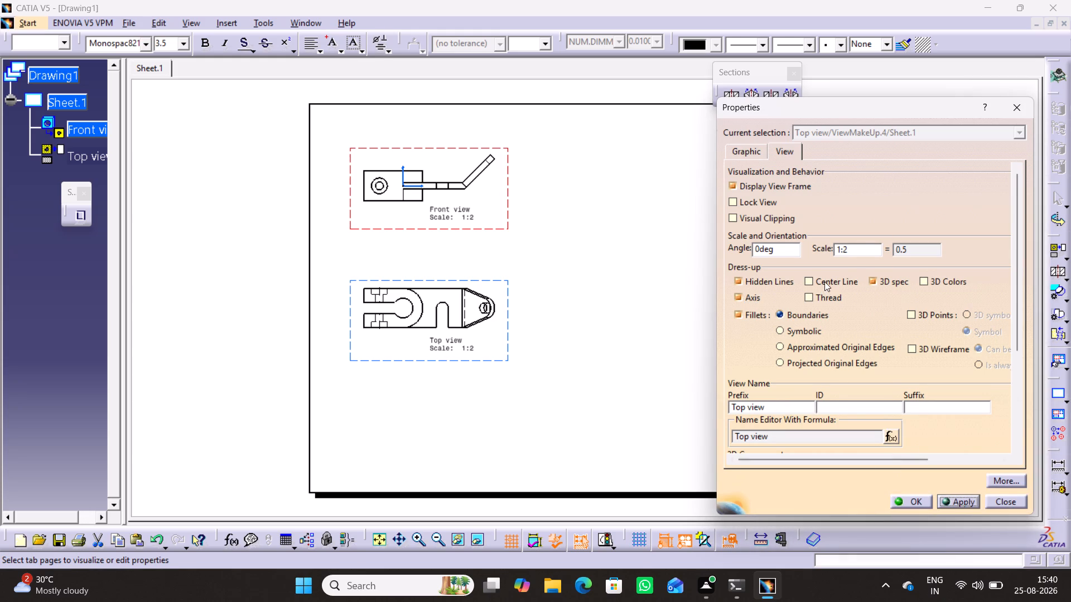
click(824, 281)
click(947, 498)
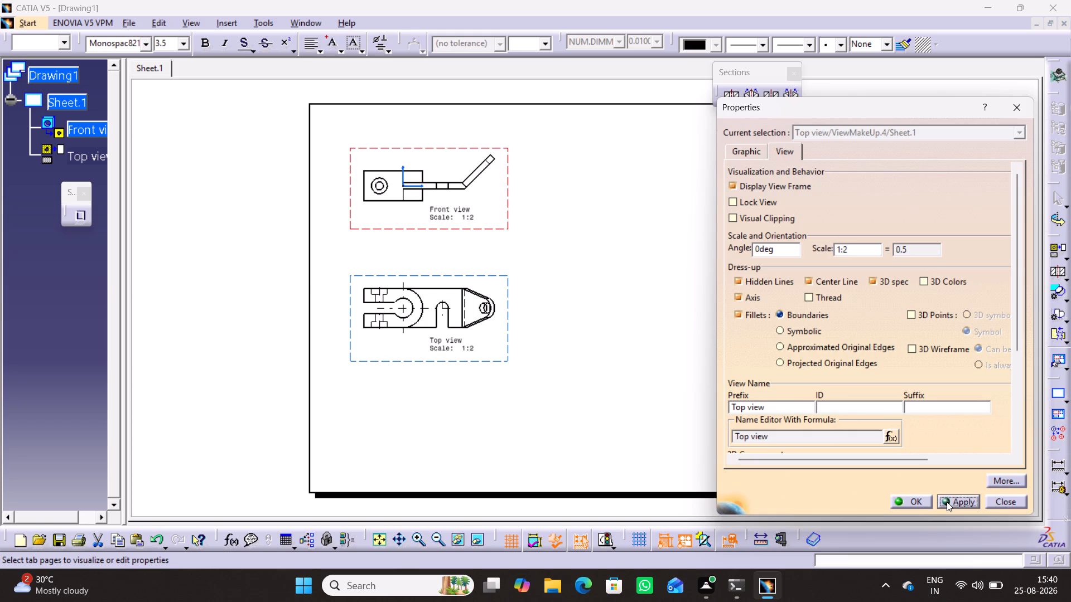
click(846, 279)
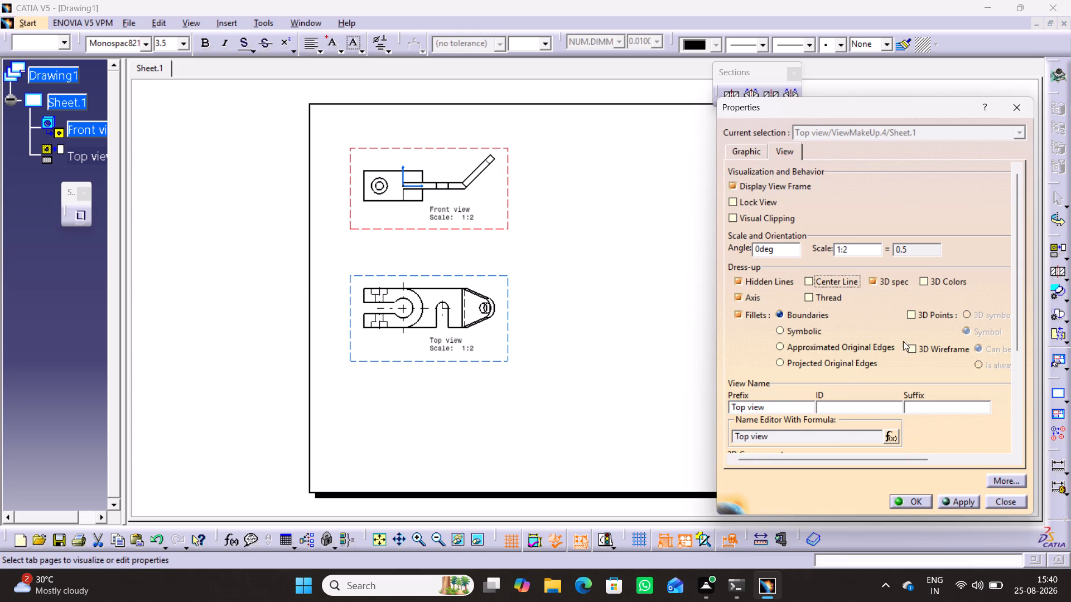
click(958, 503)
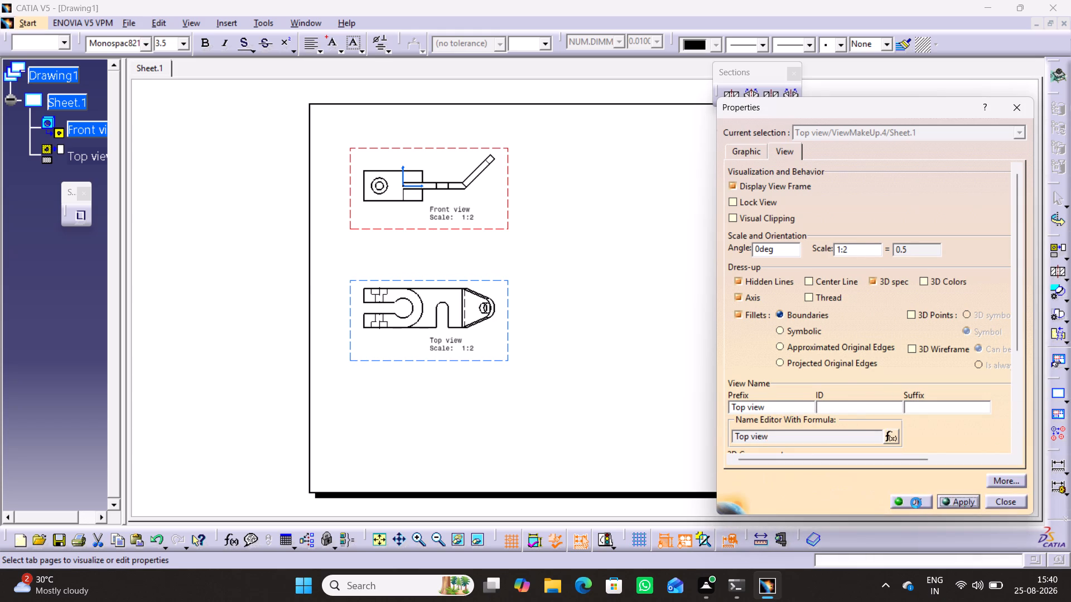
click(915, 502)
click(583, 331)
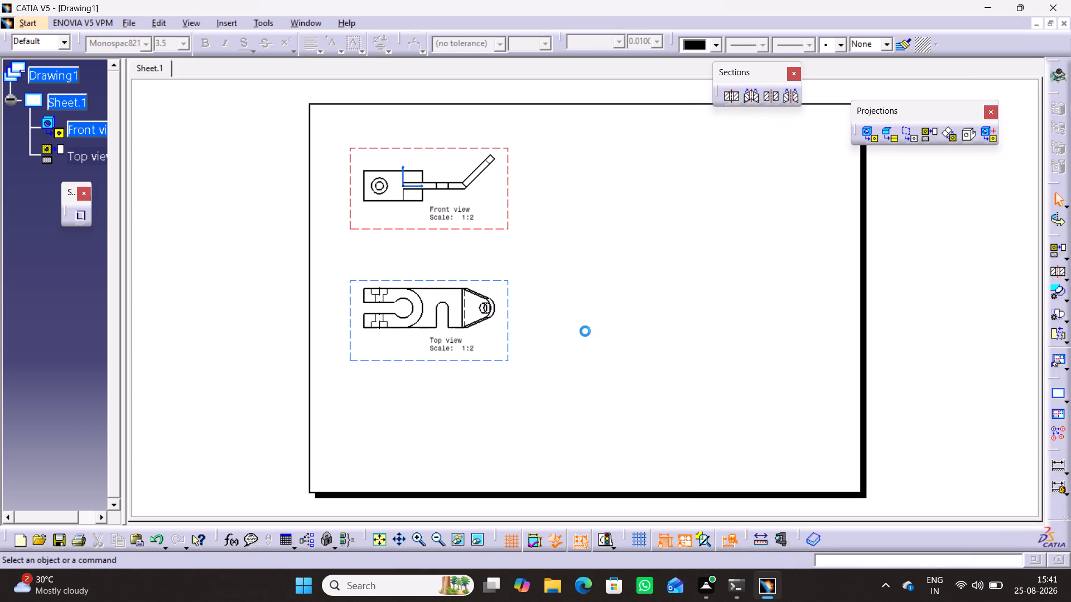
Create an isometric view from the fork arm's end face in Extrude part.CATPart and place it beside the front and top views.
middle_drag(444, 425, 443, 390)
right_click(444, 425)
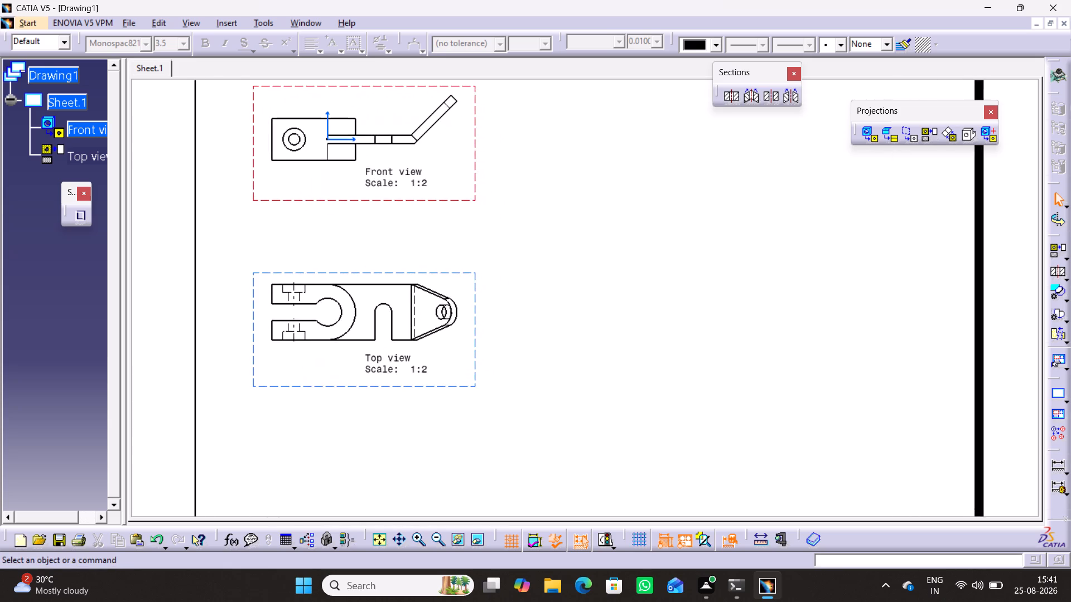
middle_drag(424, 418, 456, 425)
middle_drag(665, 348, 684, 393)
right_click(665, 348)
click(972, 135)
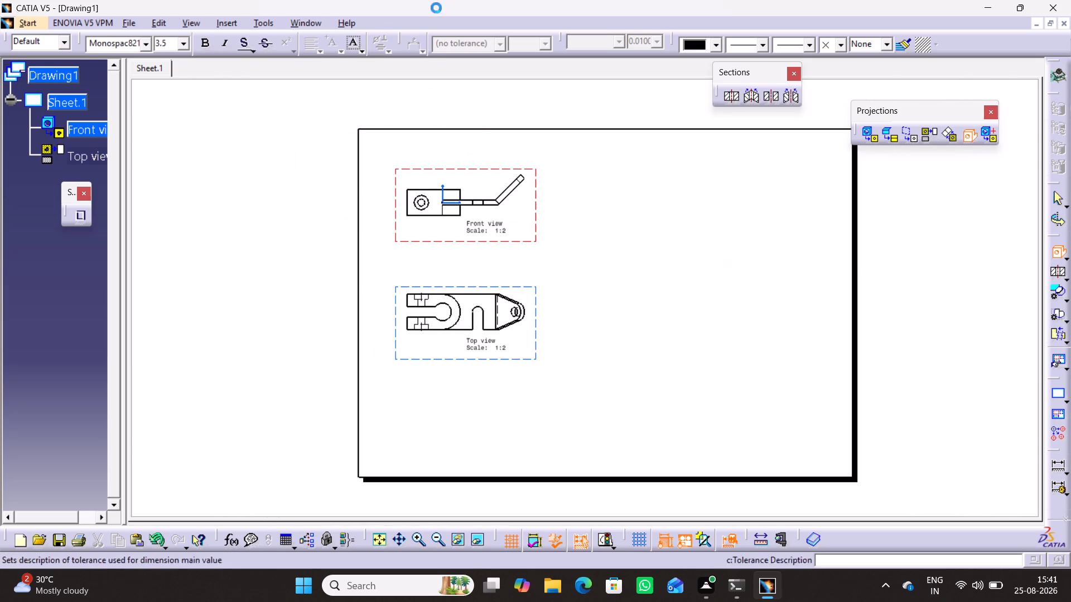
click(303, 20)
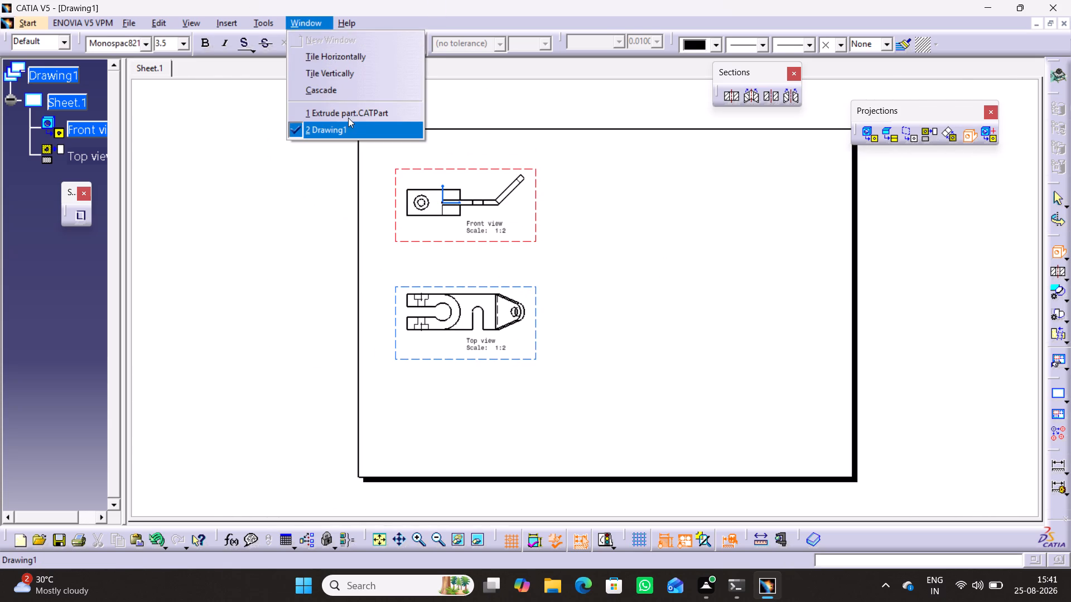
click(349, 114)
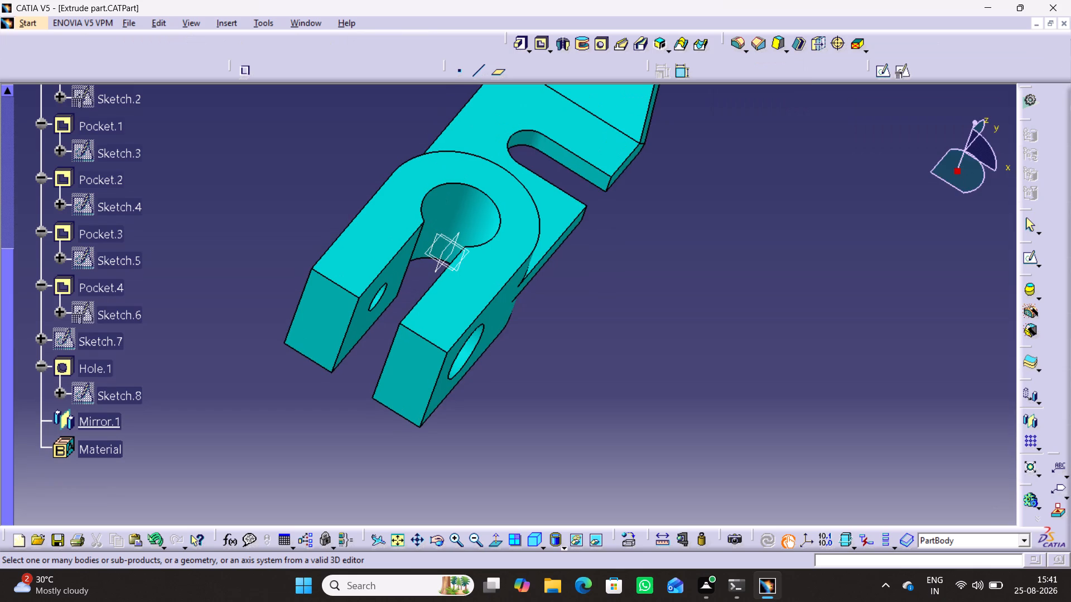
drag(331, 307, 345, 309)
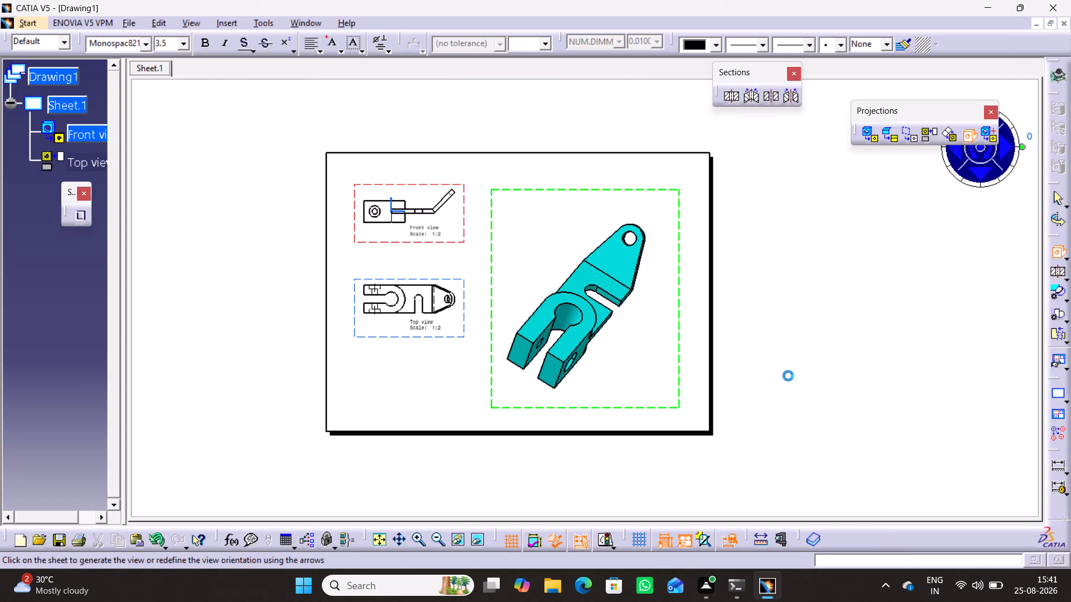
click(647, 313)
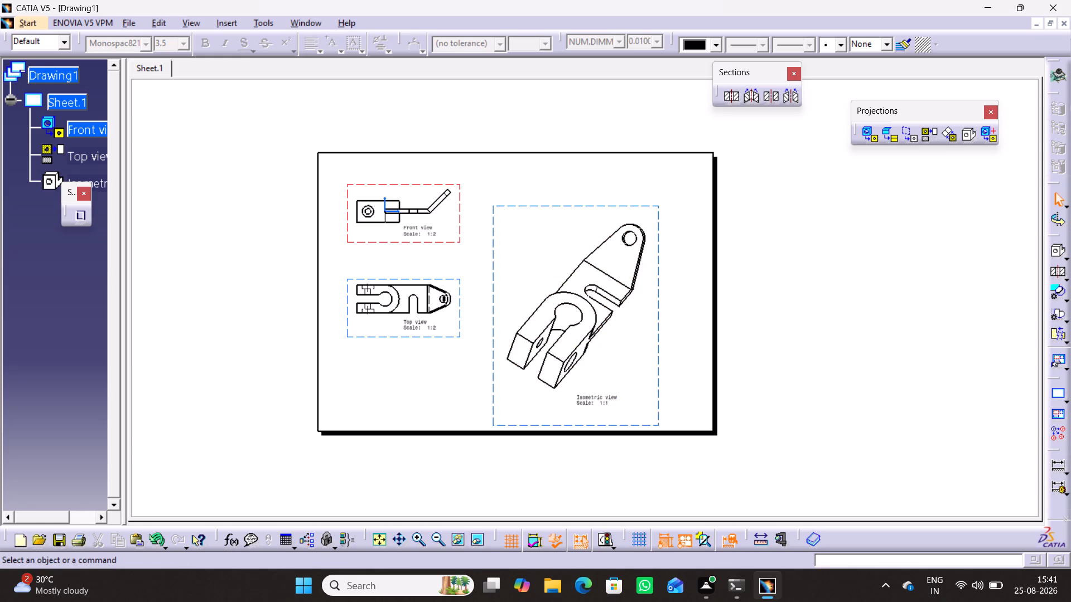
Reposition the isometric view higher on the sheet so that it sits beside the front and top views.
middle_drag(533, 415, 533, 408)
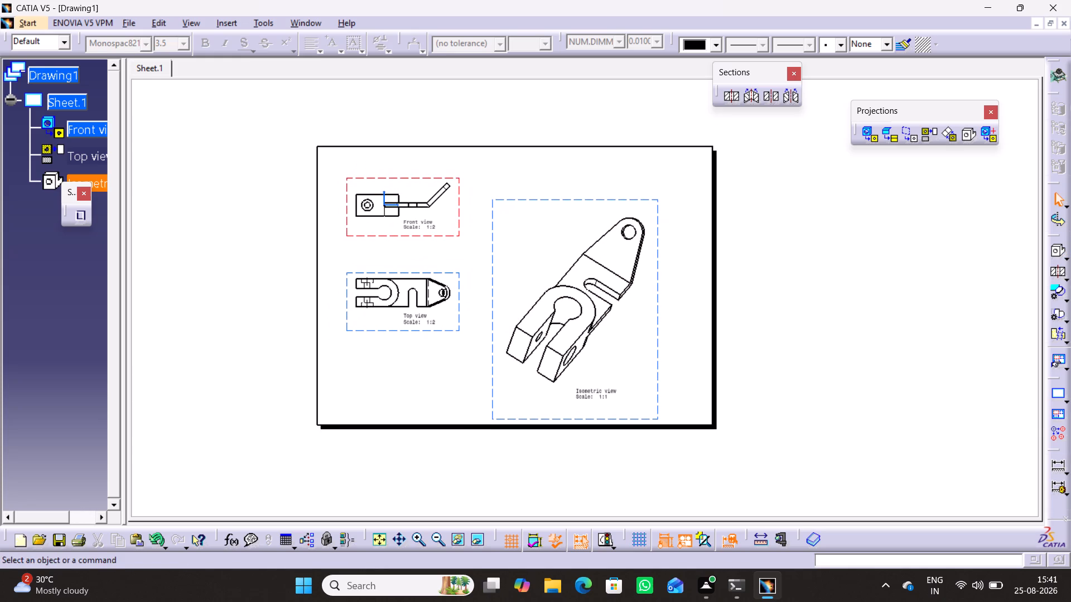
drag(492, 373, 510, 340)
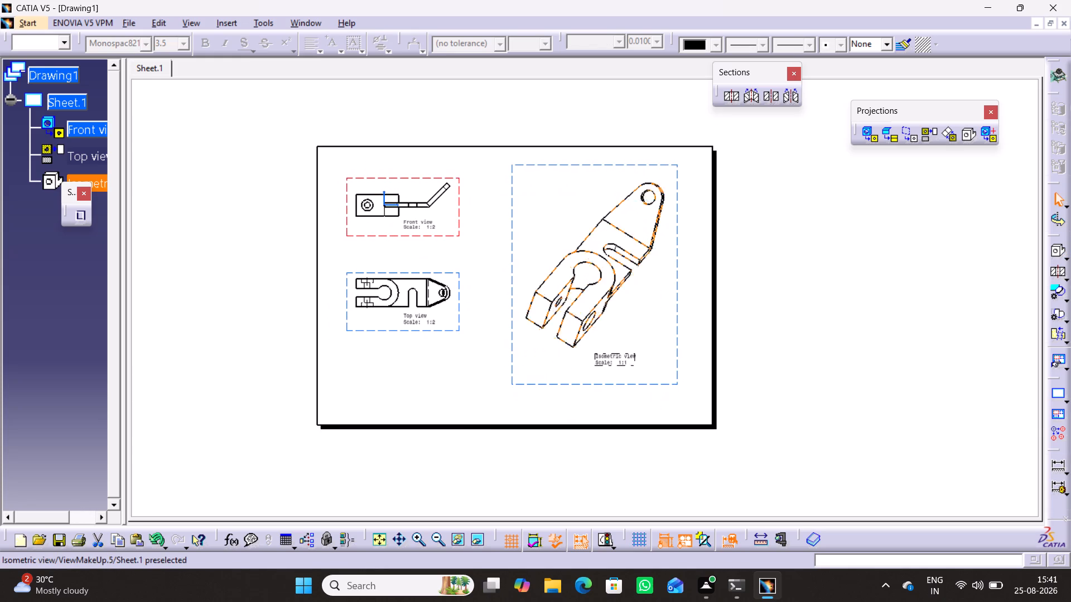
click(754, 316)
Activate the isometric view and set its view generation mode to Raster with Shading in its properties.
double_click(676, 285)
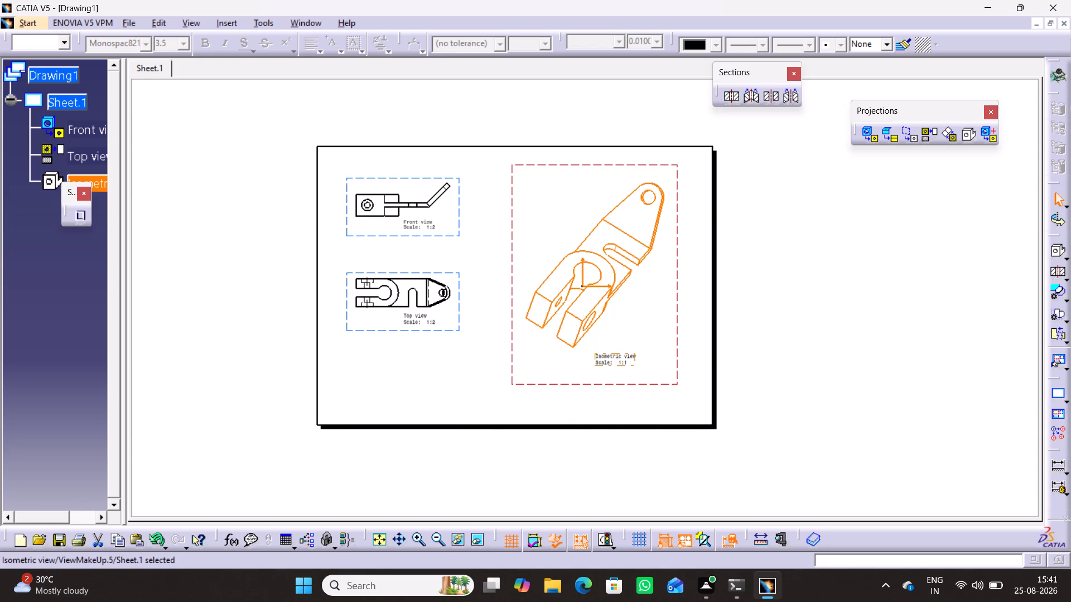
right_click(676, 271)
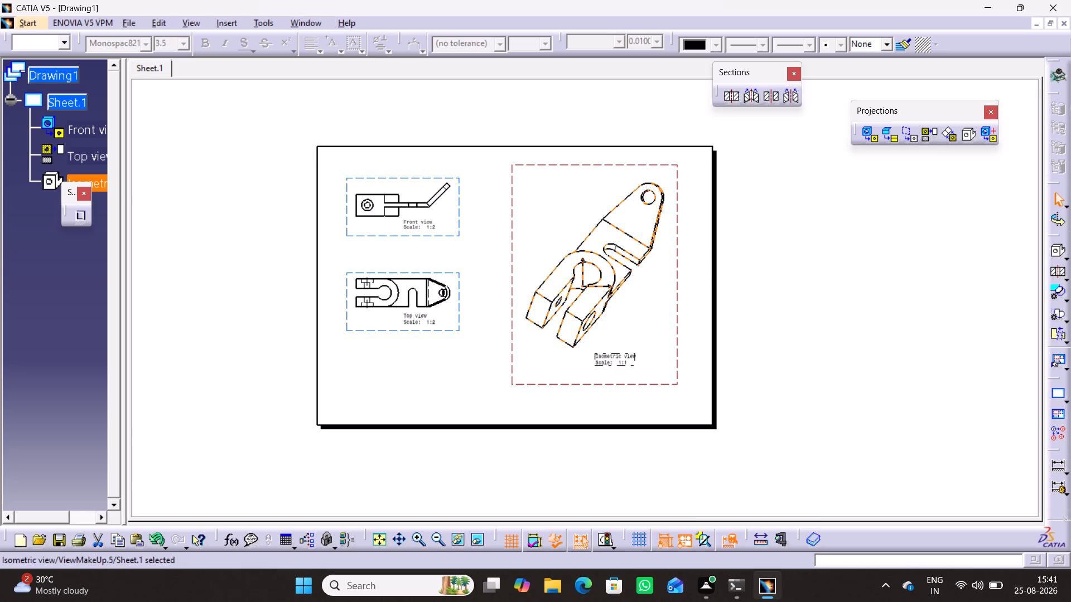
right_click(678, 253)
click(723, 337)
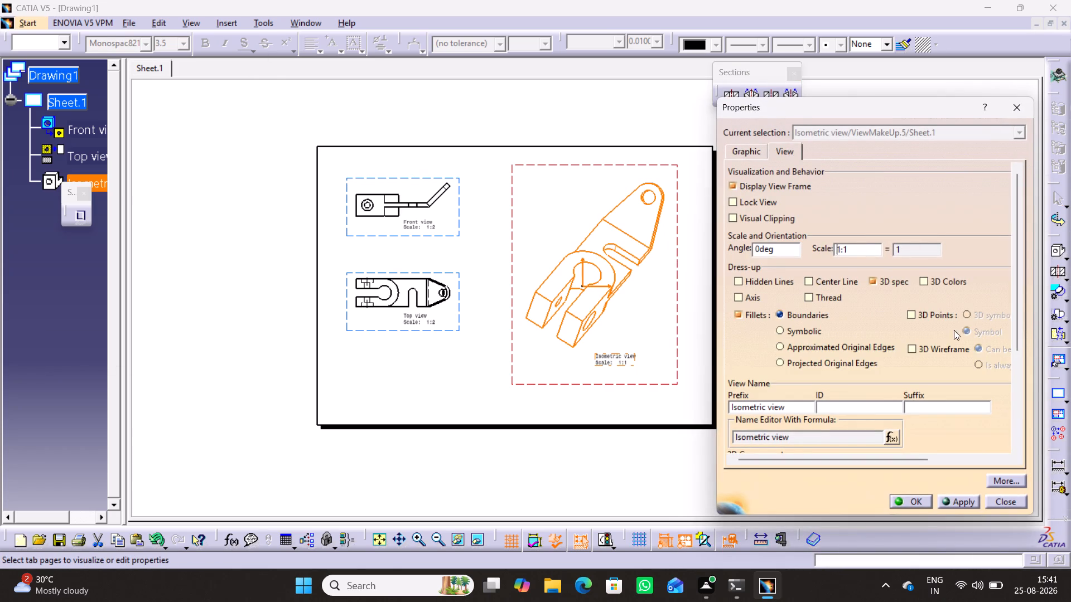
drag(1014, 280, 1025, 401)
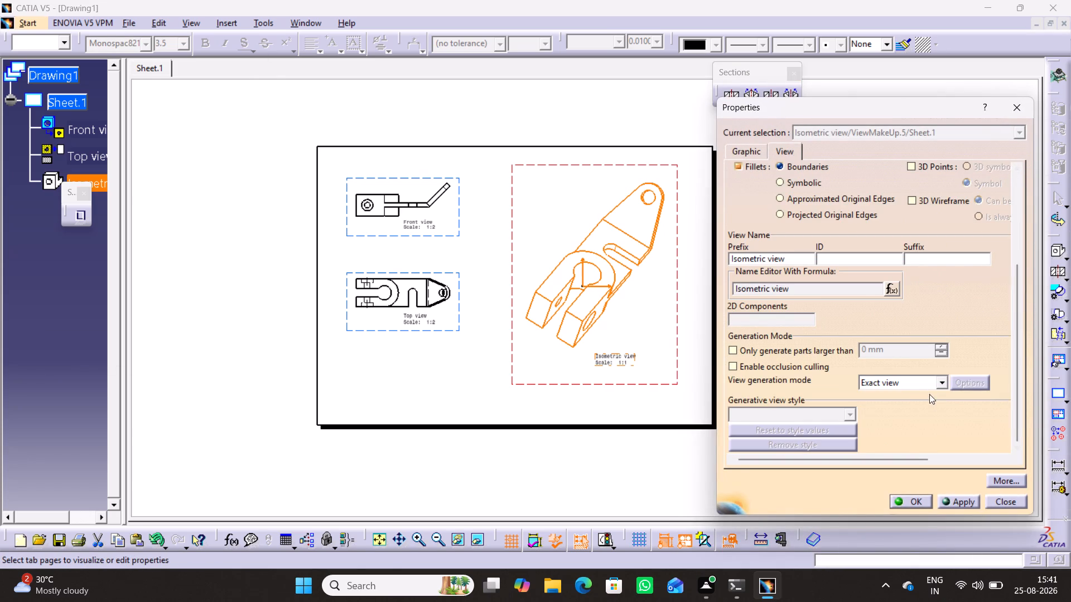
click(940, 381)
click(907, 428)
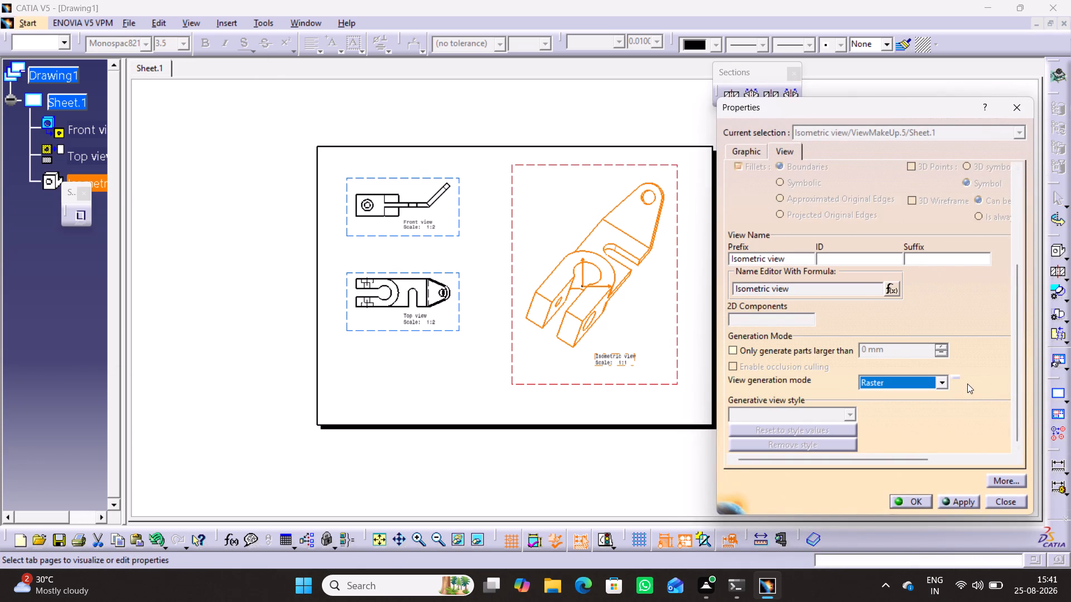
click(968, 382)
click(894, 424)
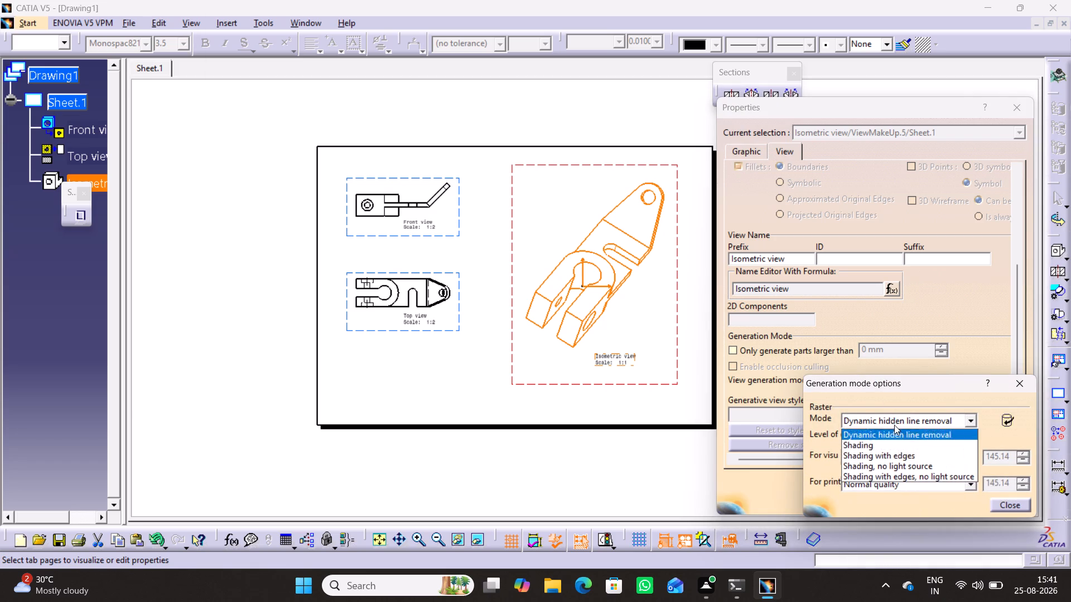
click(882, 448)
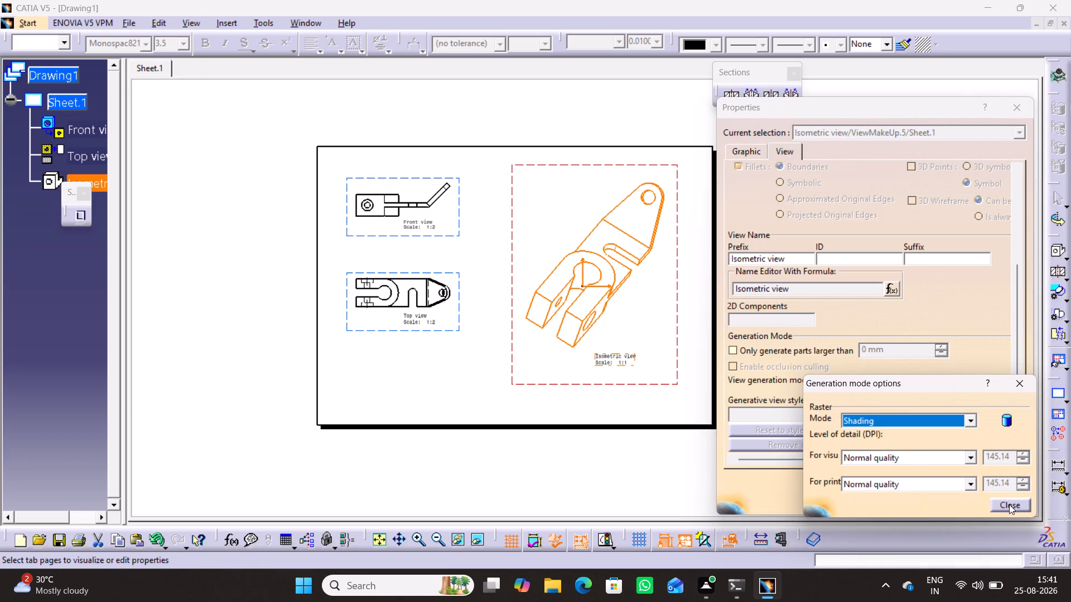
click(1009, 504)
click(959, 501)
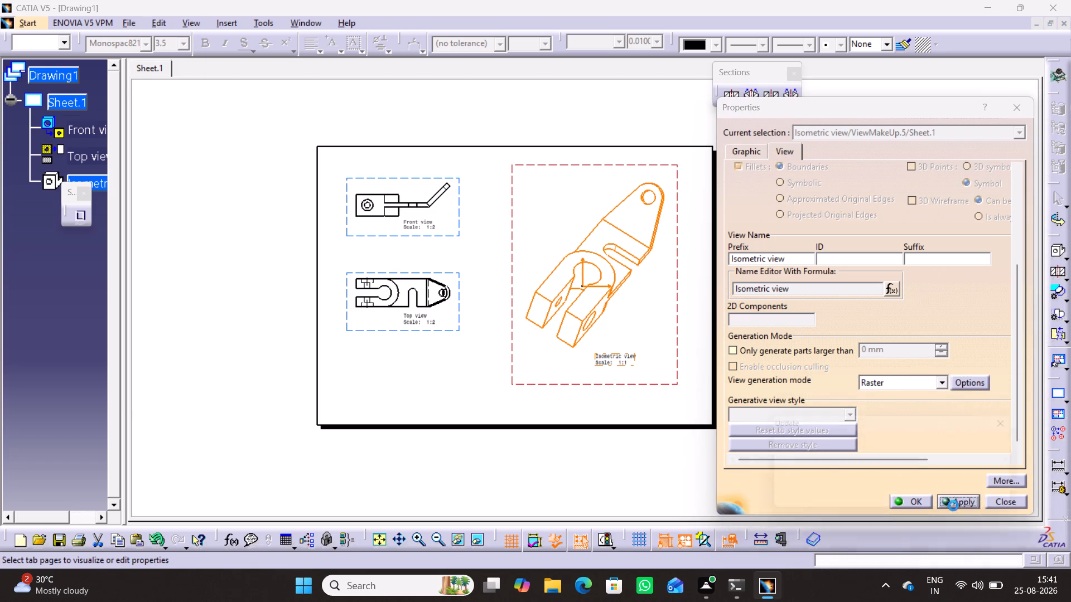
click(911, 502)
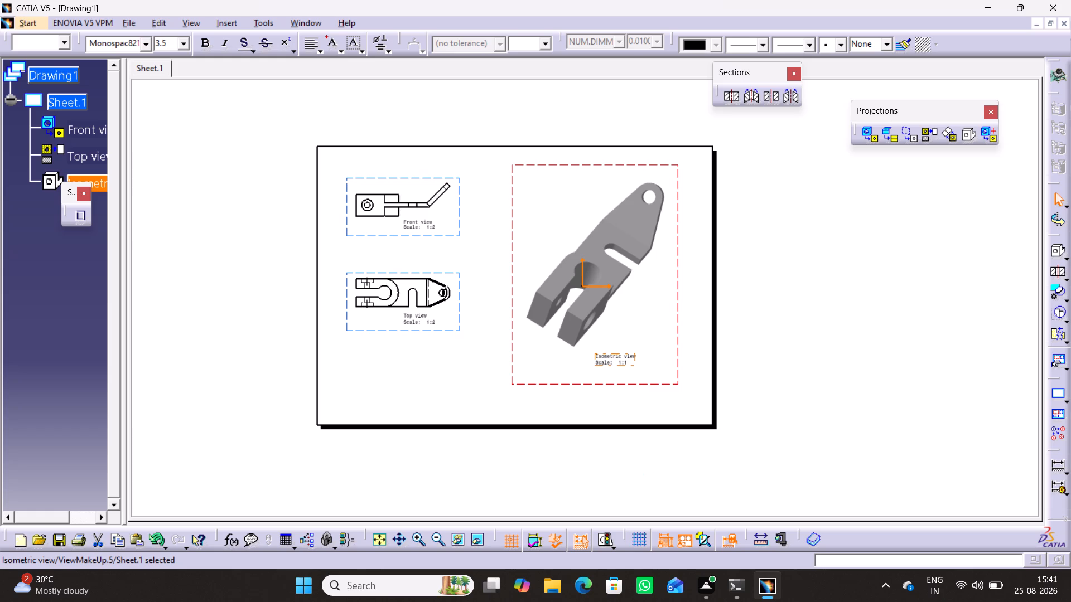
click(761, 331)
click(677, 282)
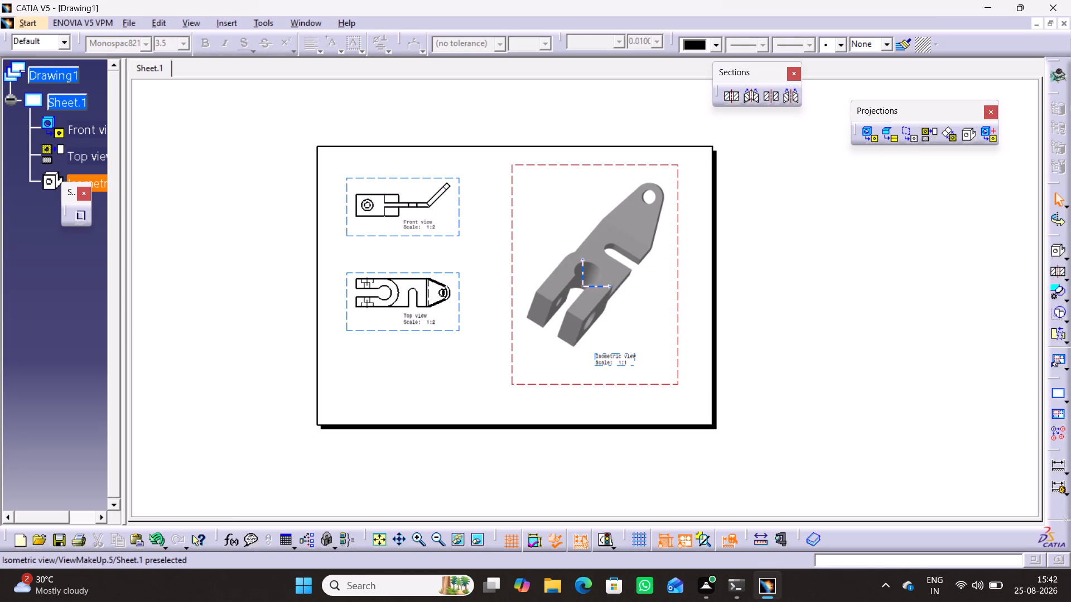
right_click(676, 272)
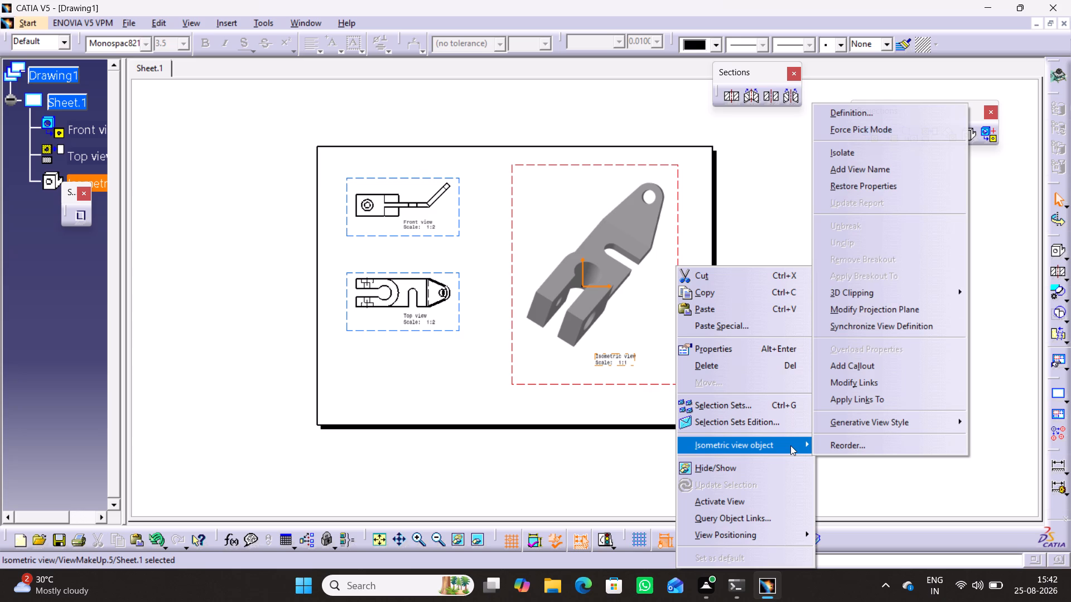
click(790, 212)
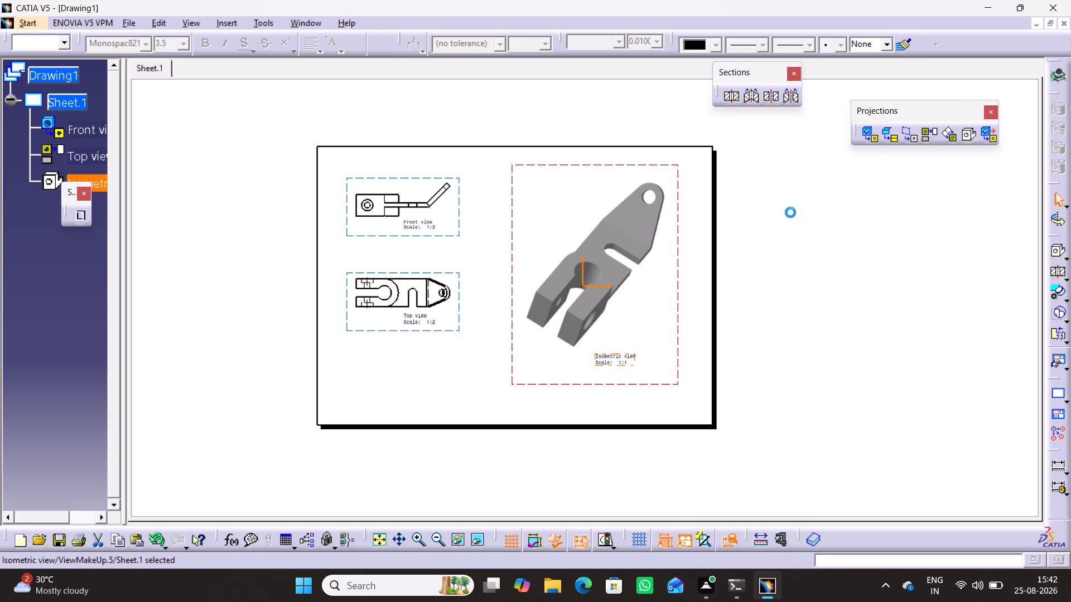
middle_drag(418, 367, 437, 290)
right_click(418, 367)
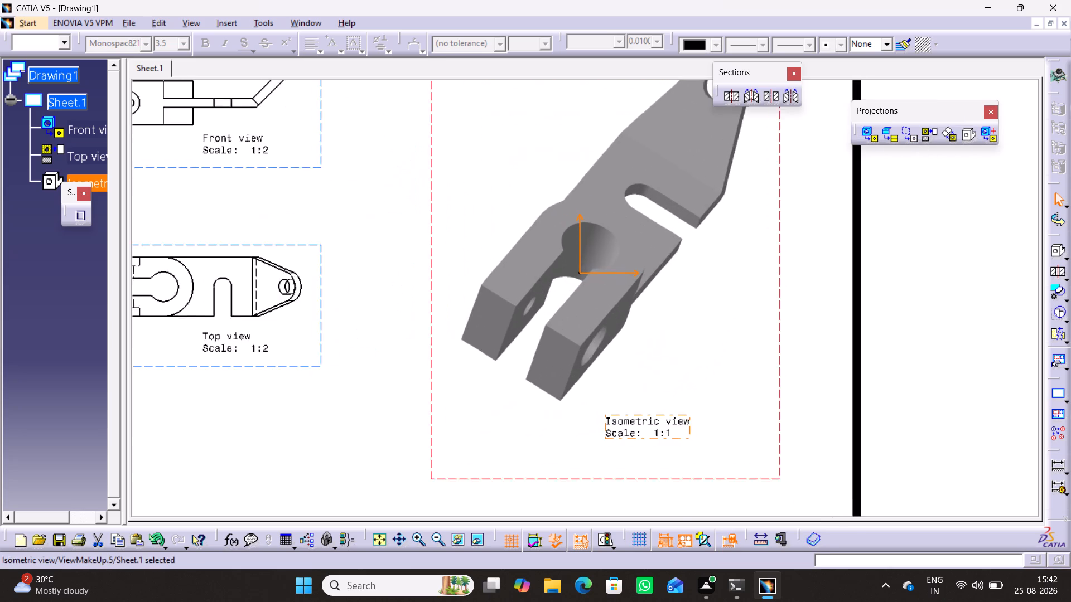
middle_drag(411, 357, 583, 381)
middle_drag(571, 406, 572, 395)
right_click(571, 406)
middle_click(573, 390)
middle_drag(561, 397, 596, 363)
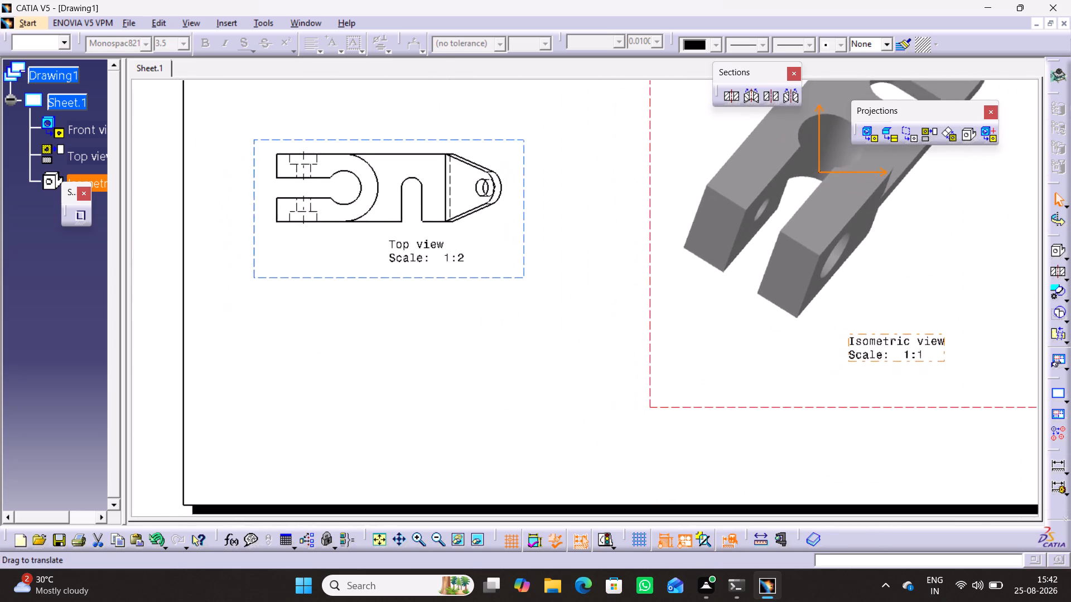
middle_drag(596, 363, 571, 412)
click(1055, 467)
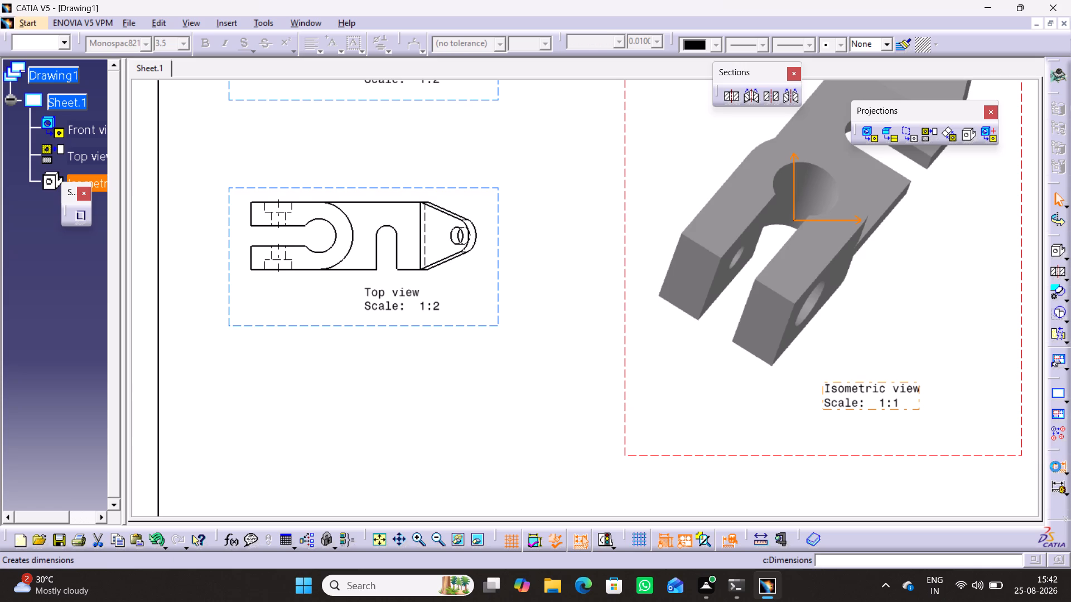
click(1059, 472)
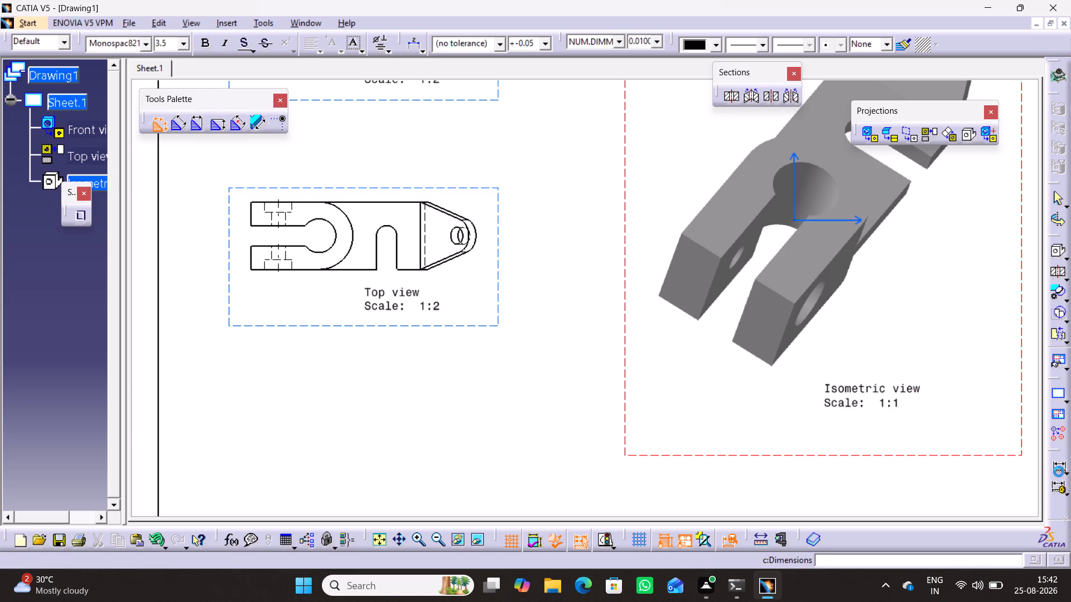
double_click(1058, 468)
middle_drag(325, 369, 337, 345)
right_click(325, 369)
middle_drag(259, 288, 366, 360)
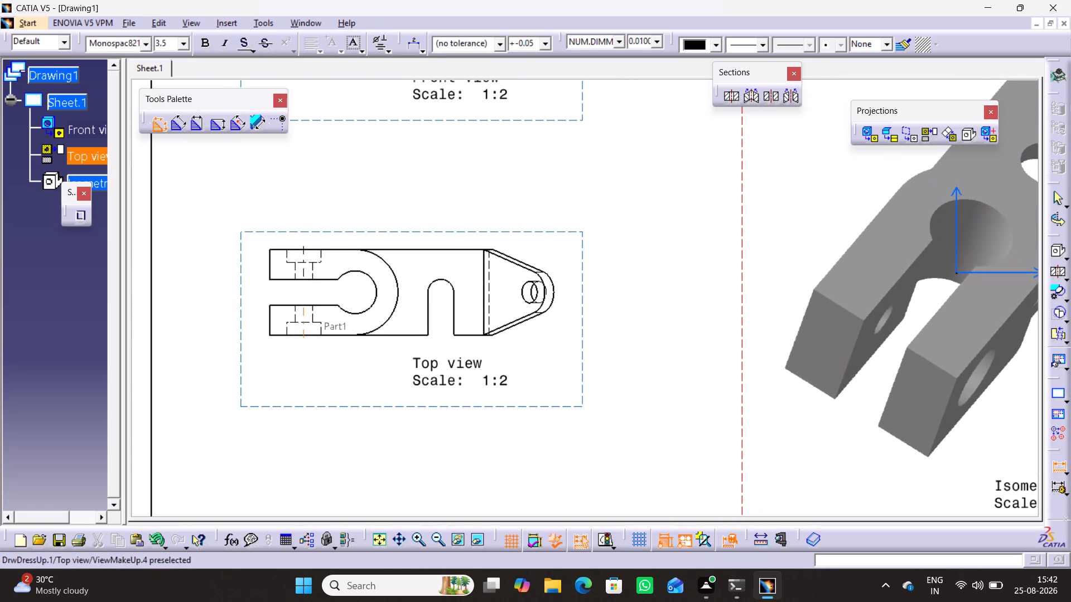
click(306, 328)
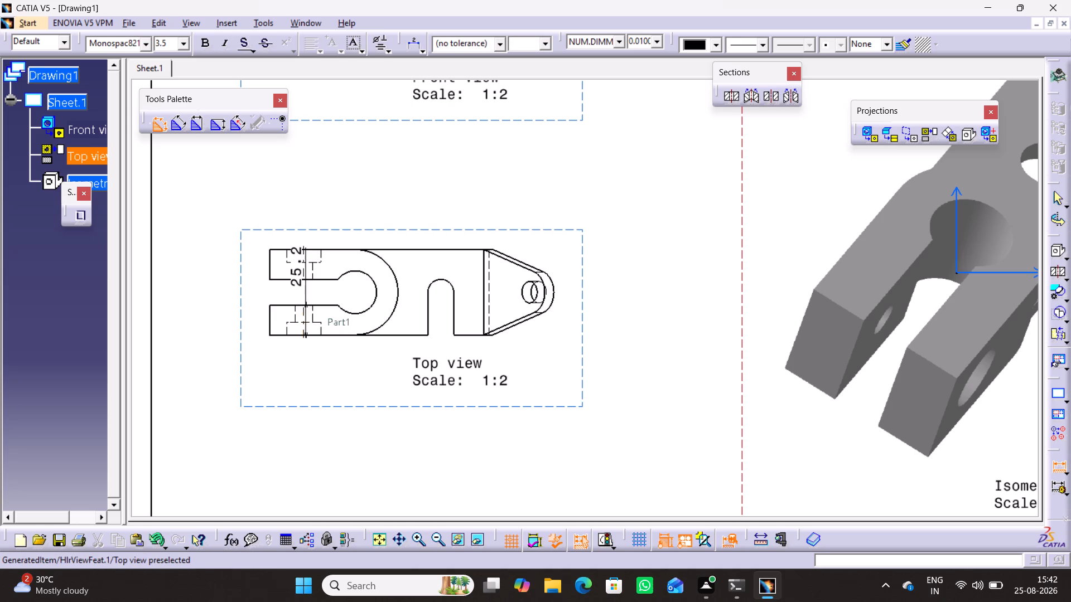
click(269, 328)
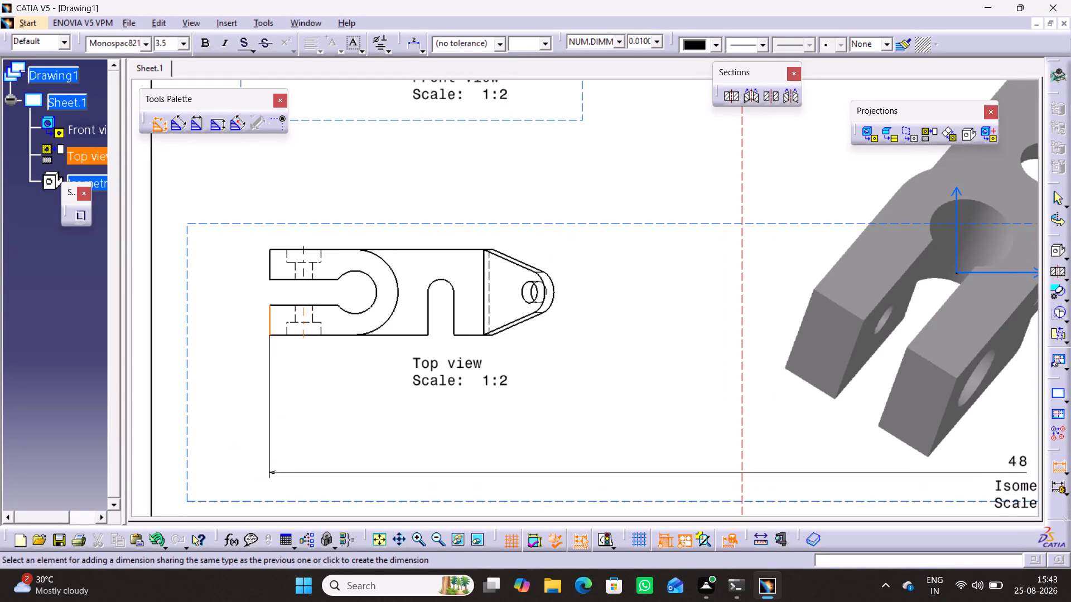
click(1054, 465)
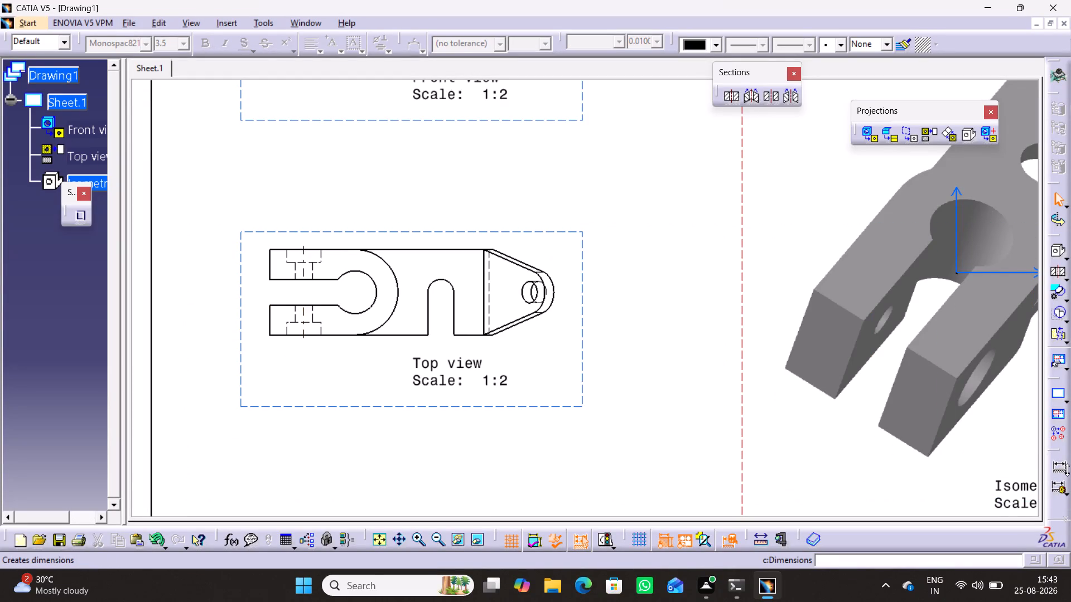
Float the full set of dimensioning commands over the sheet beside the Top view.
click(1067, 470)
drag(792, 476, 666, 239)
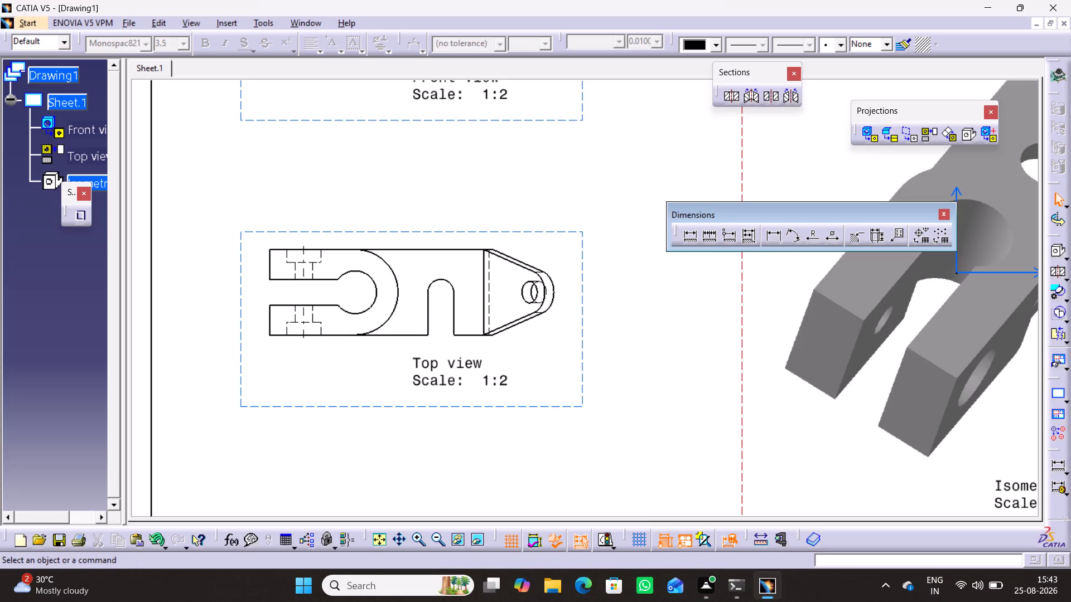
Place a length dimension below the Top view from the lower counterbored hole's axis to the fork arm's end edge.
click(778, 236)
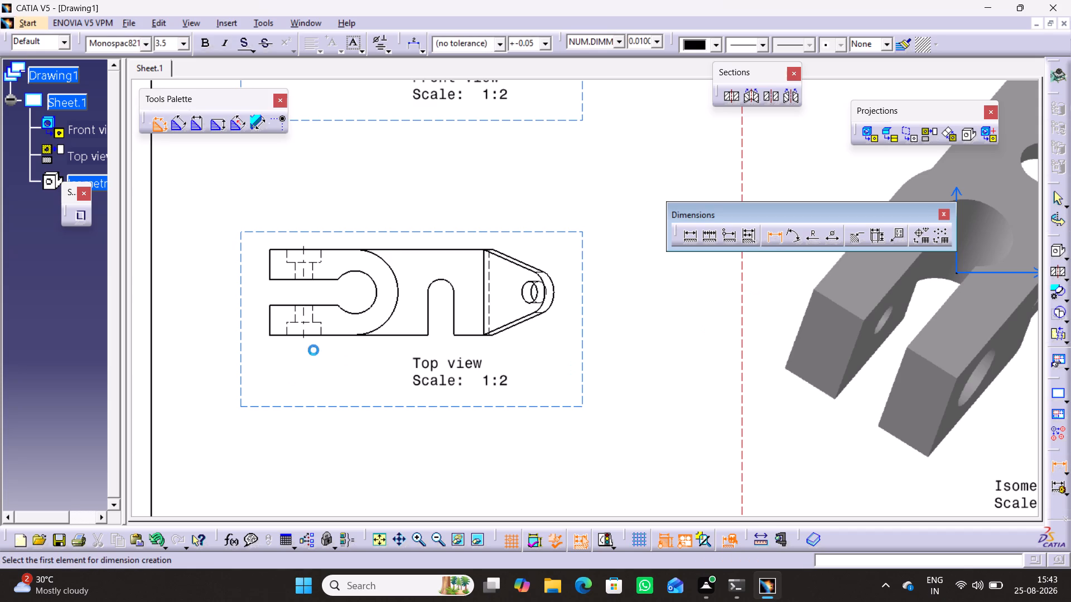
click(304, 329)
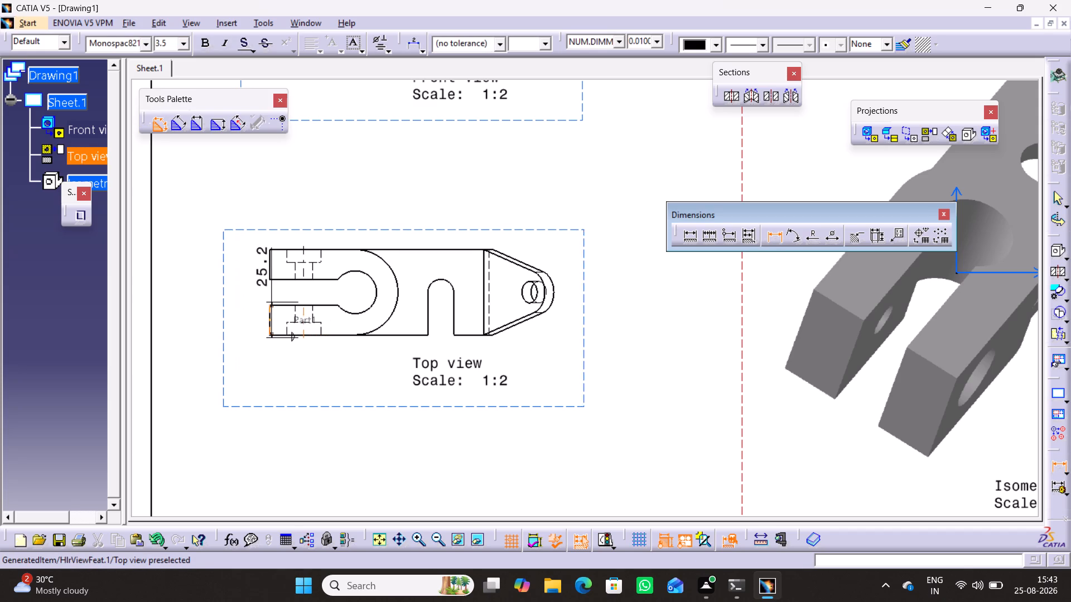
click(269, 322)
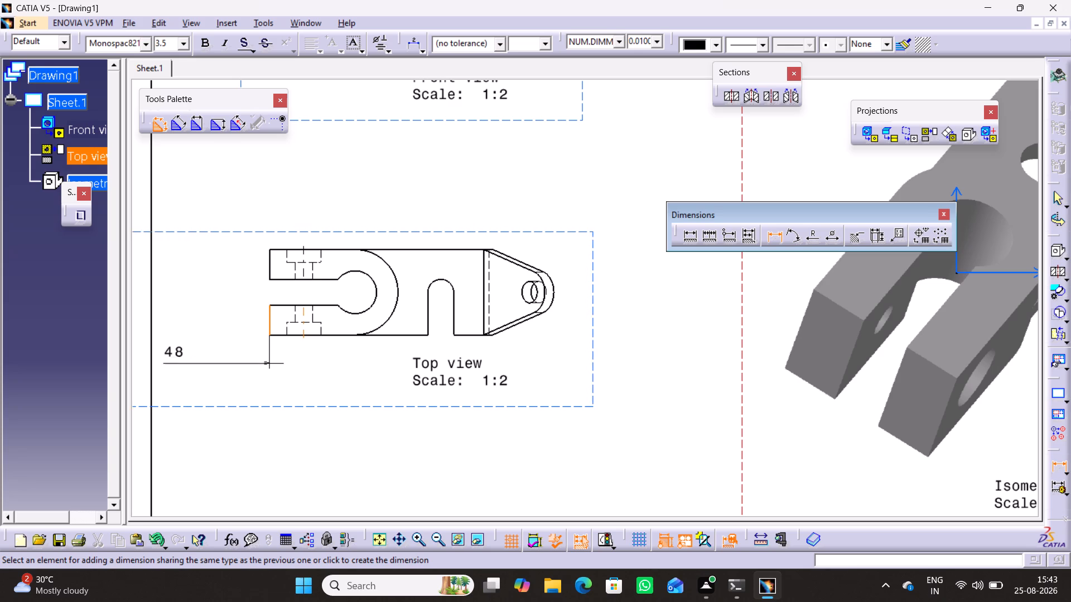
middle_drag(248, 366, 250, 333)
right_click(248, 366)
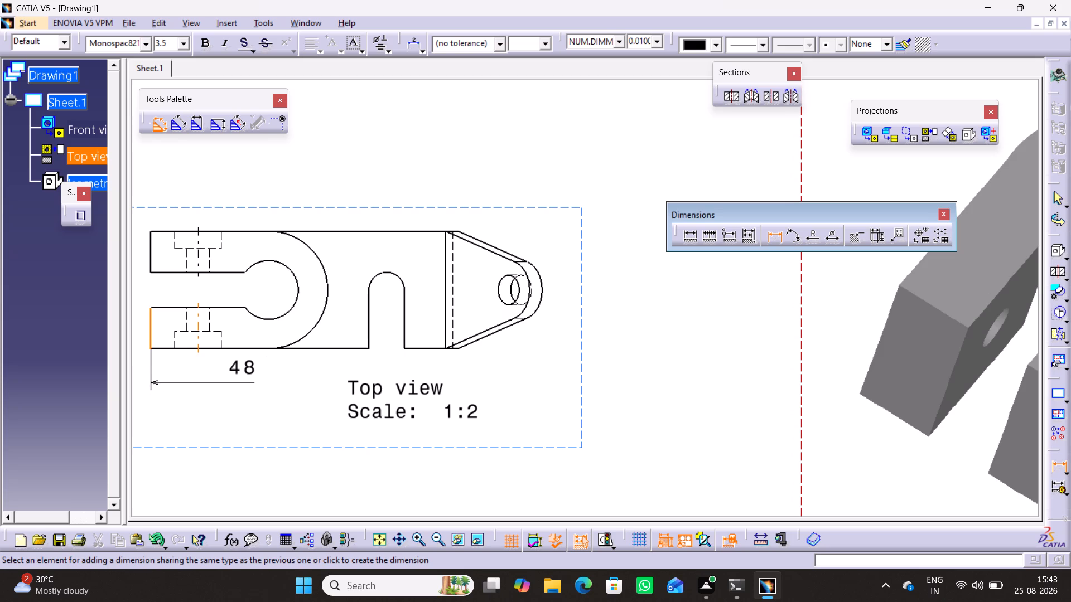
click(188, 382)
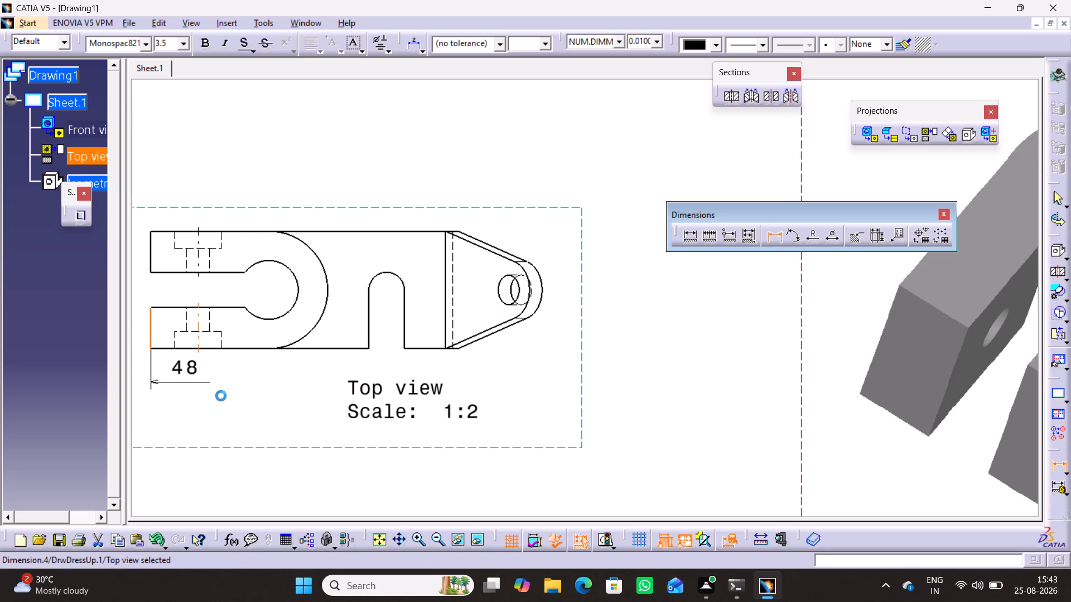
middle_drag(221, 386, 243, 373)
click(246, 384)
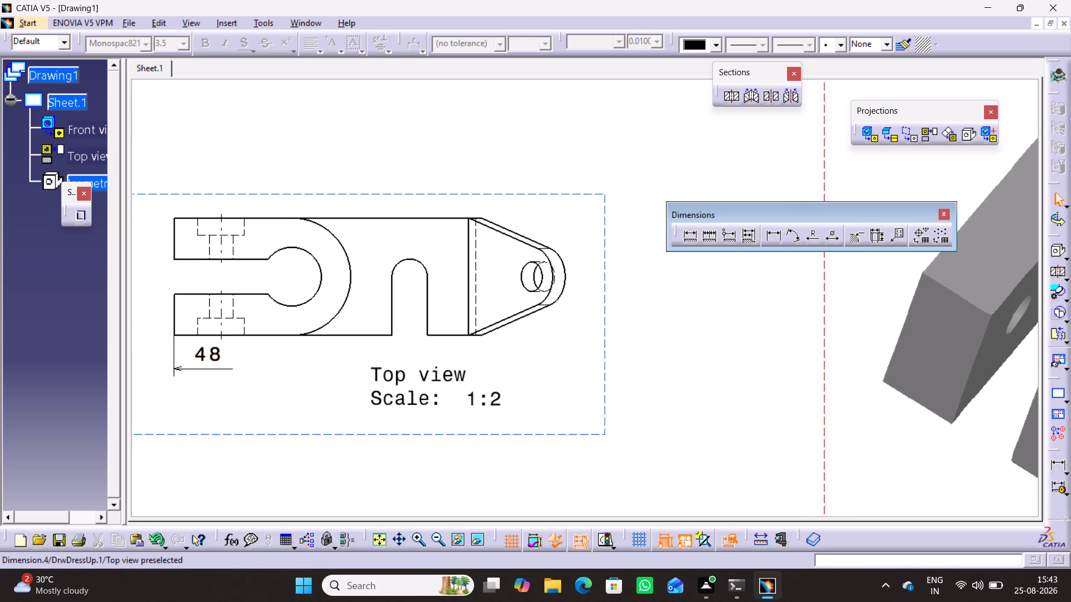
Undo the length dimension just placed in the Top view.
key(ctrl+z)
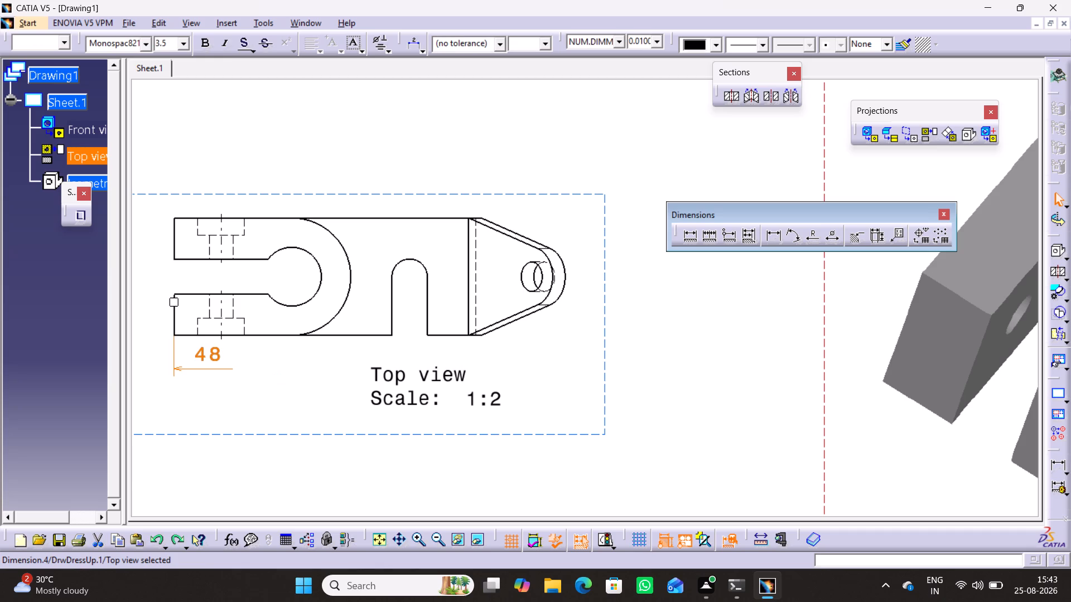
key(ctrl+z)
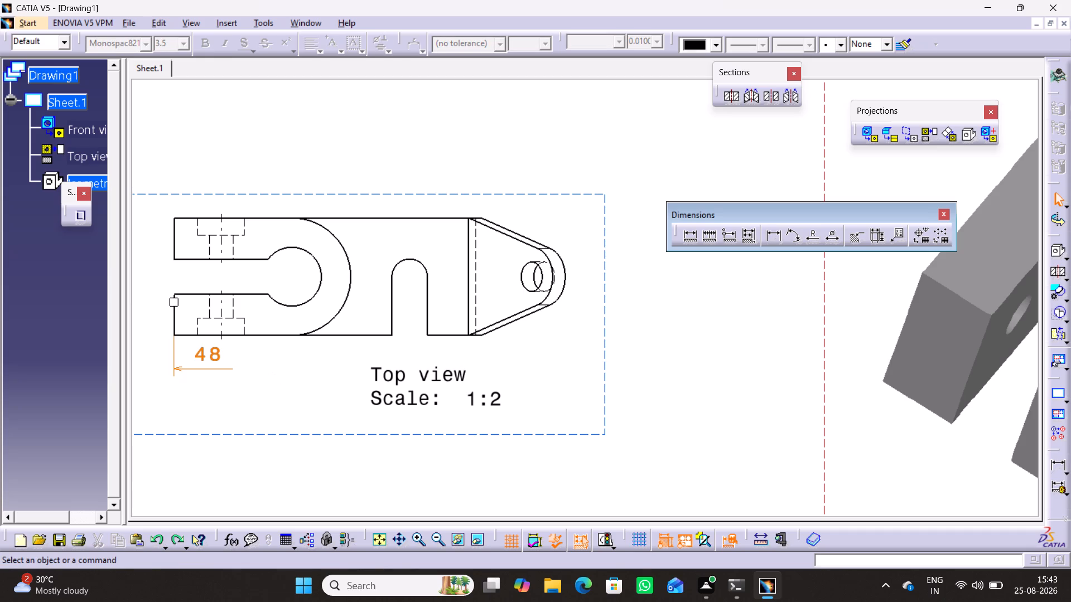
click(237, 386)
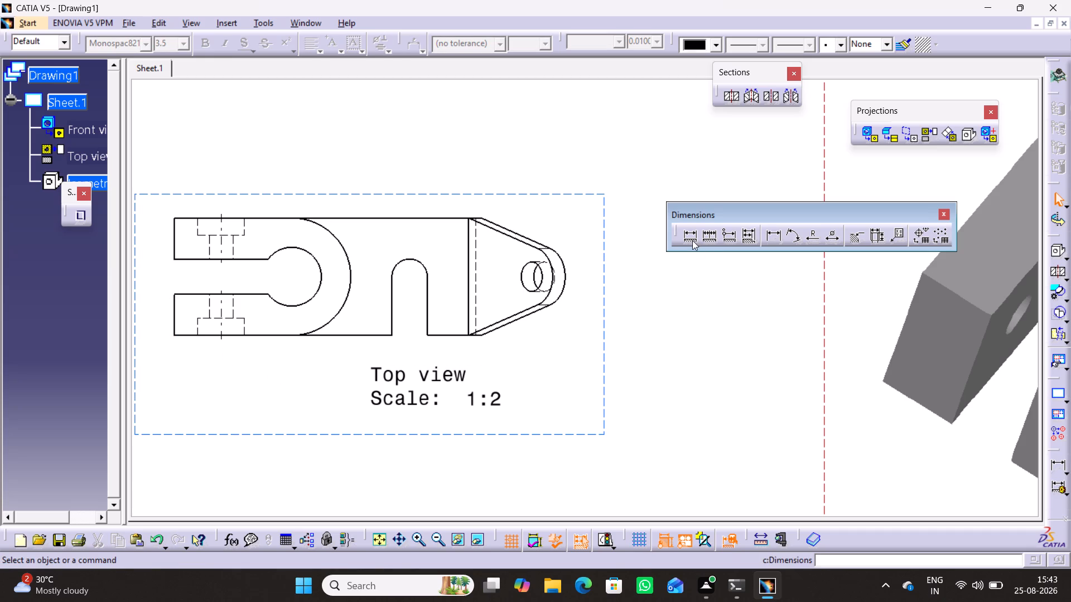
Dimension the distance from the fork arm's end edge to the lower counterbored hole's axis, placed below the Top view.
click(691, 240)
click(173, 323)
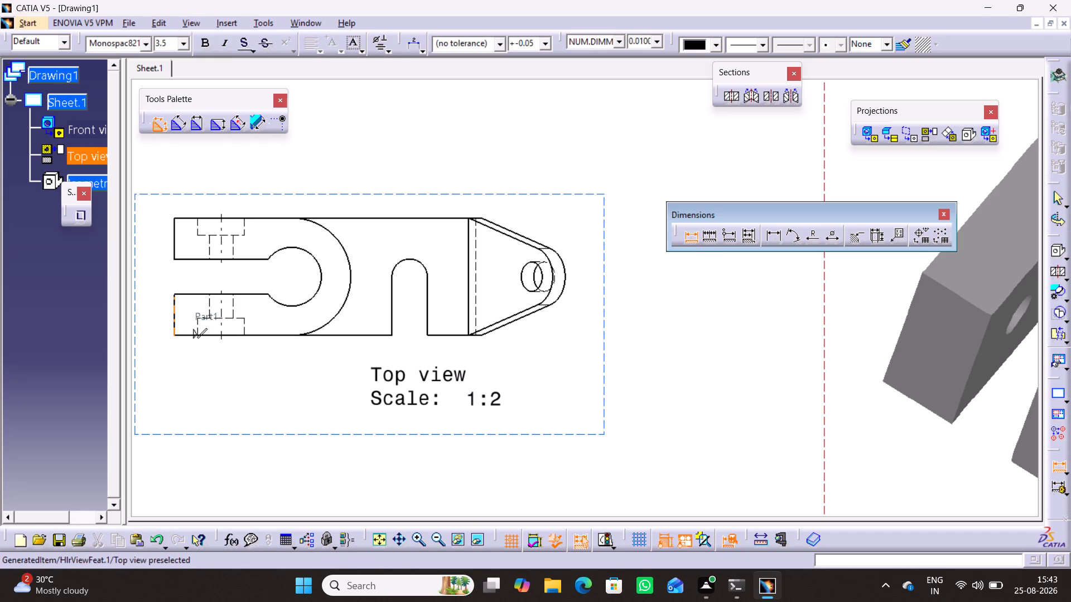
click(221, 326)
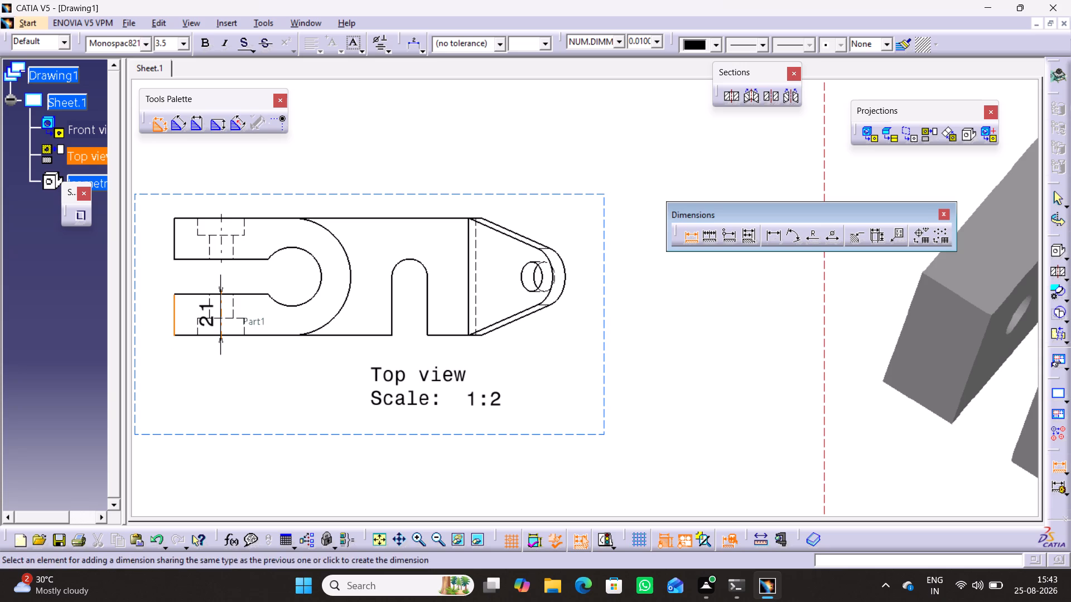
click(201, 367)
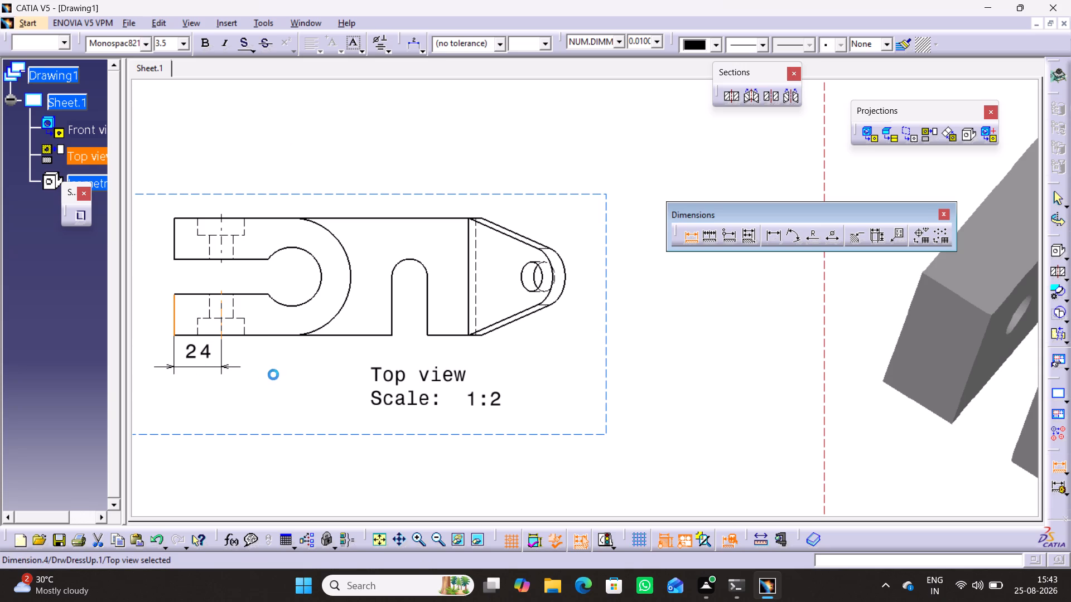
click(273, 375)
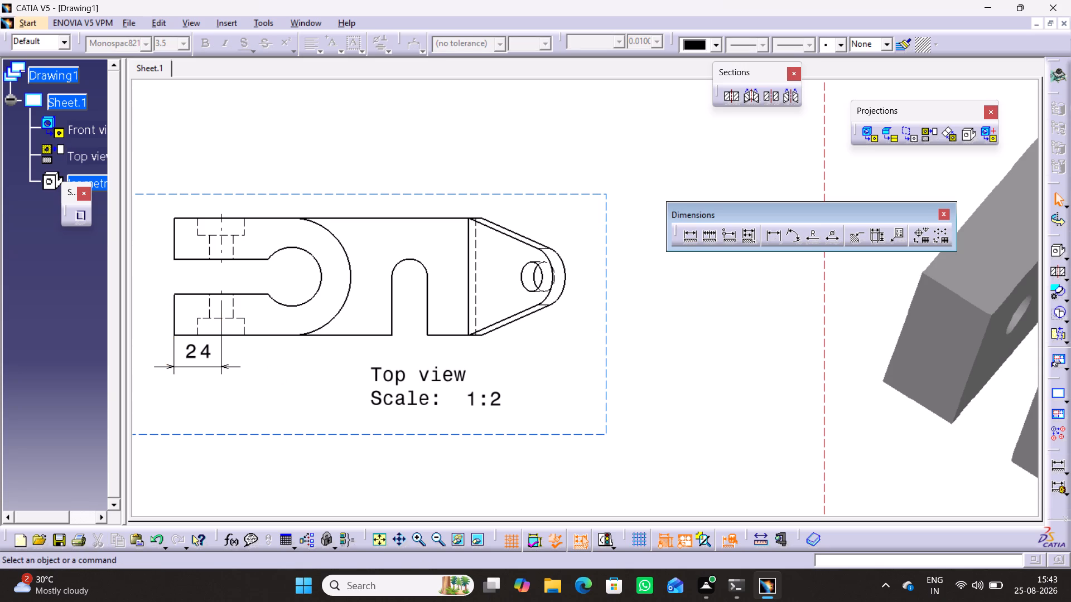
middle_drag(275, 377, 276, 395)
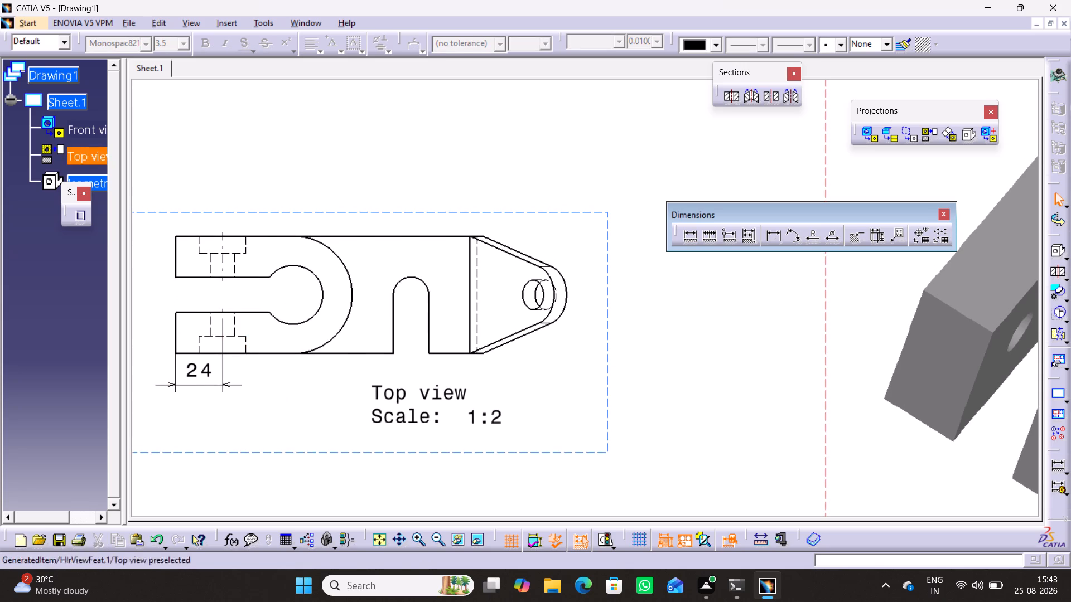
Dimension the lower counterbore's depth in the Top view, using its hidden side line.
double_click(691, 236)
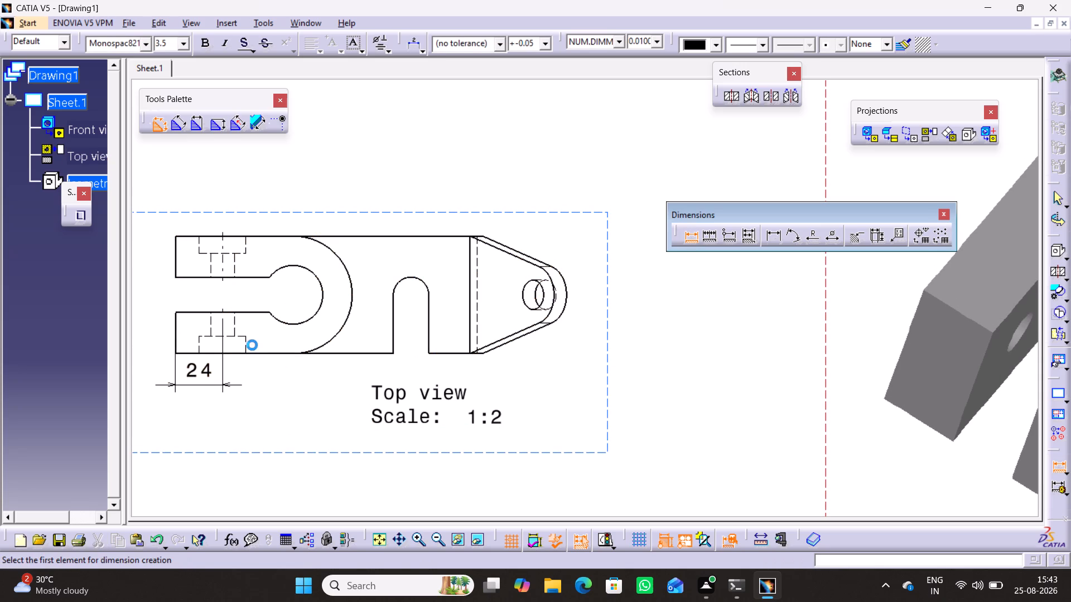
click(245, 344)
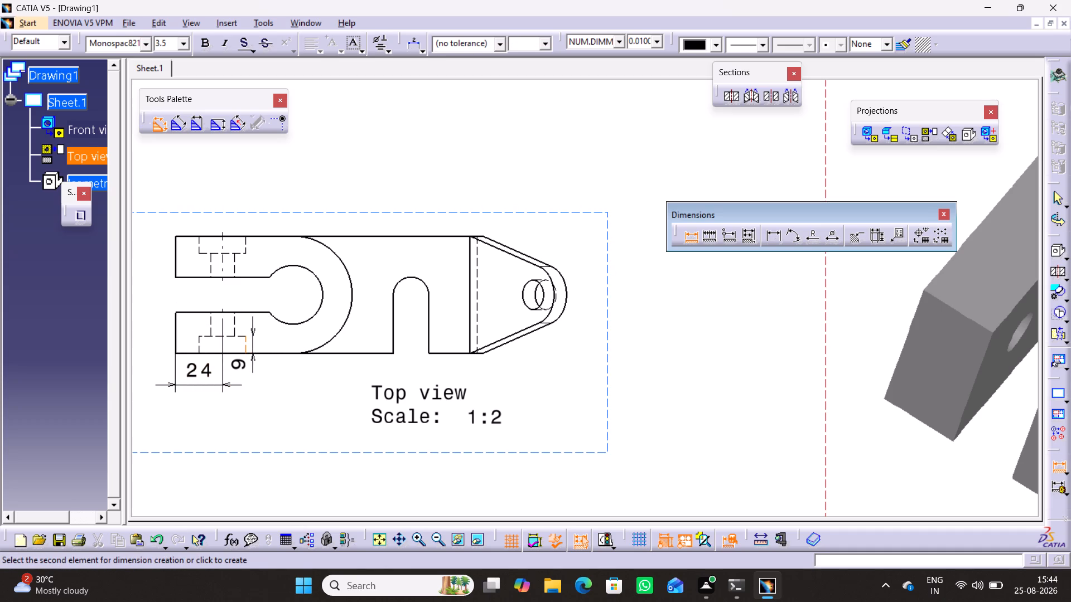
click(253, 366)
click(273, 410)
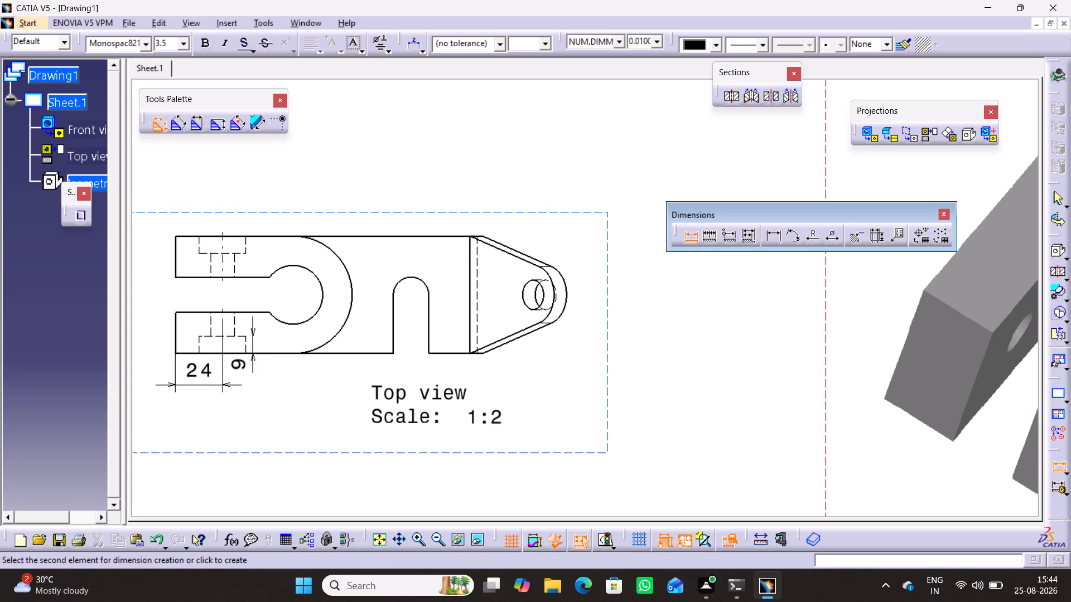
Dimension the bracket's overall width between its two outer long edges, beside the fork end of the Top view.
click(188, 352)
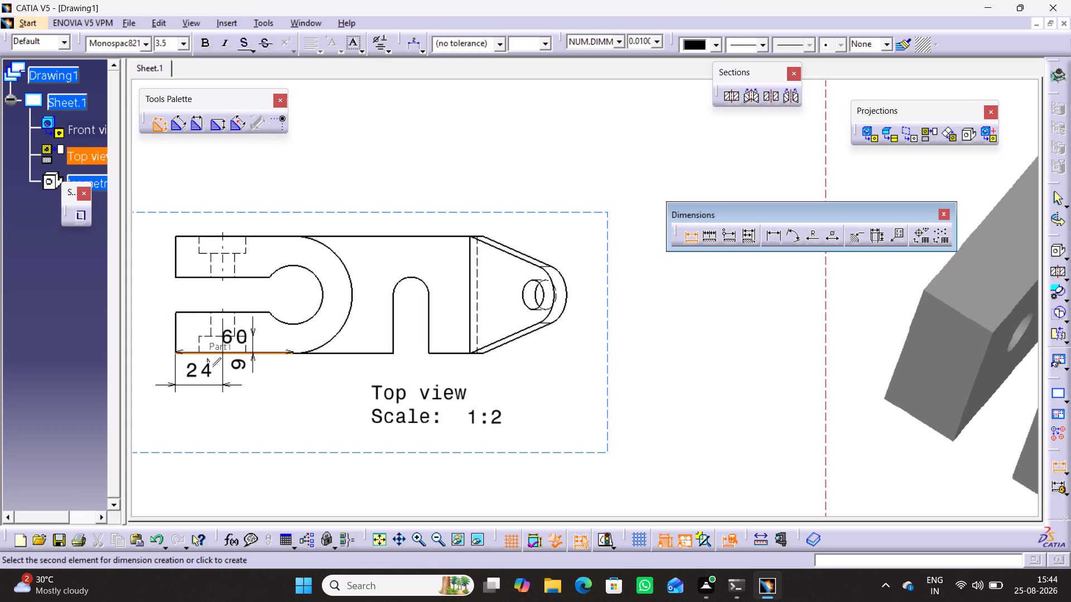
click(189, 237)
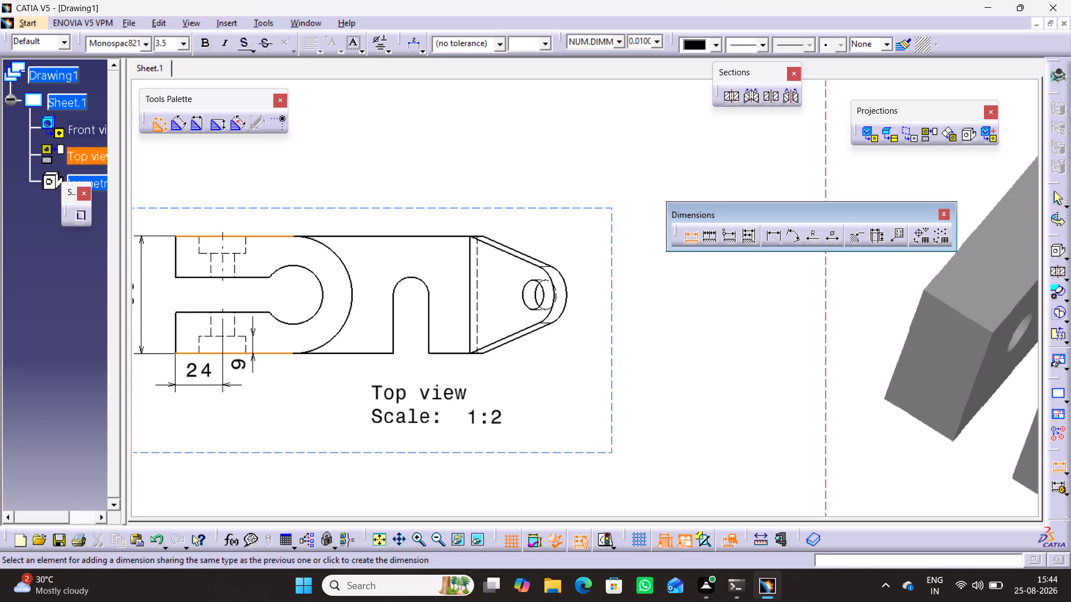
click(152, 298)
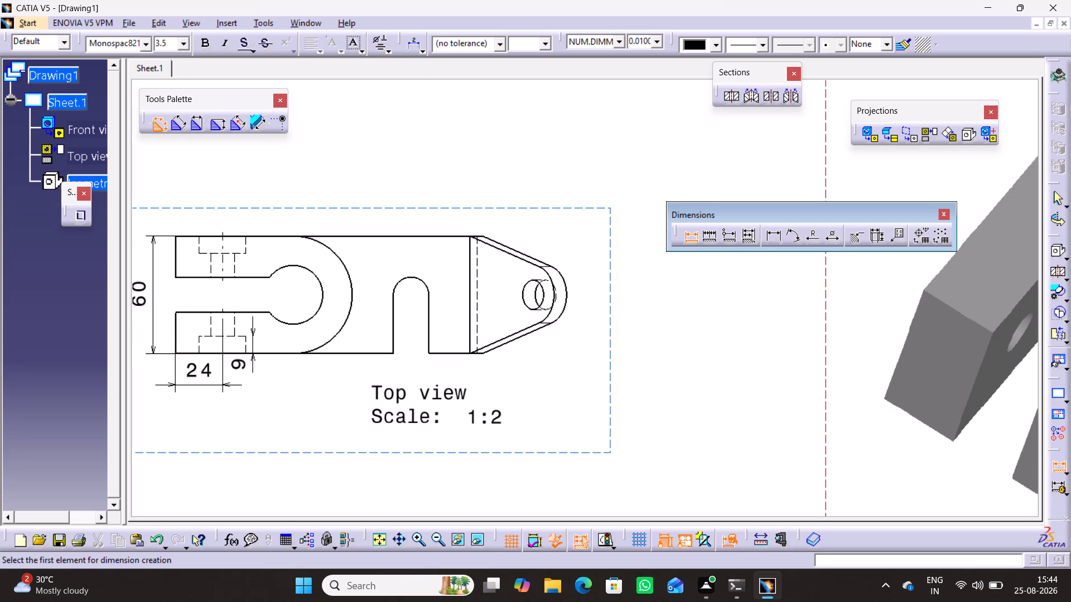
Dimension the fork slot's opening width between its inner edges, with the value above the fork end.
click(200, 279)
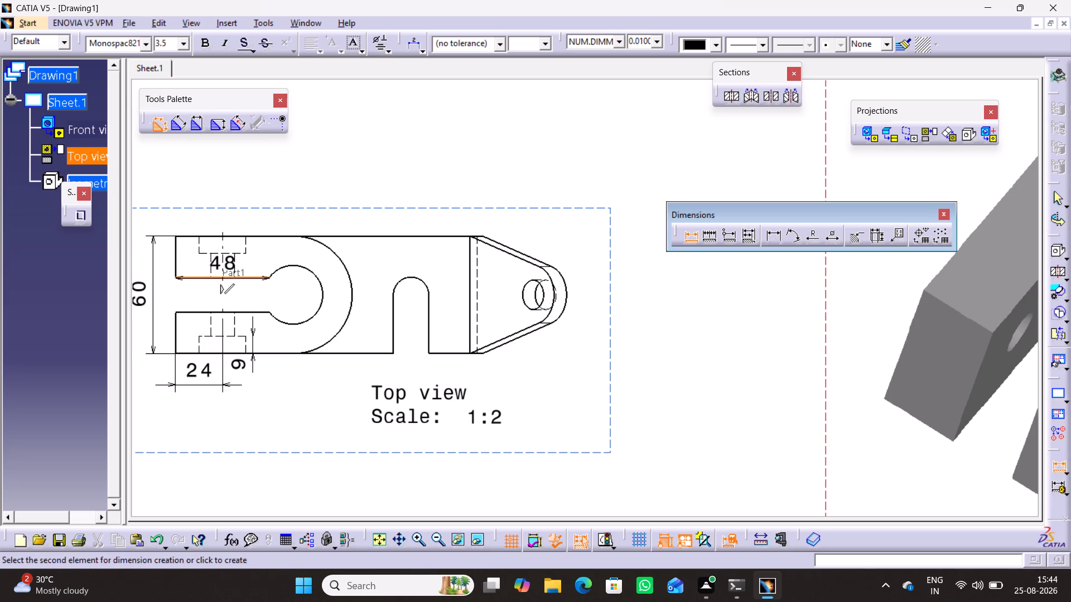
click(192, 313)
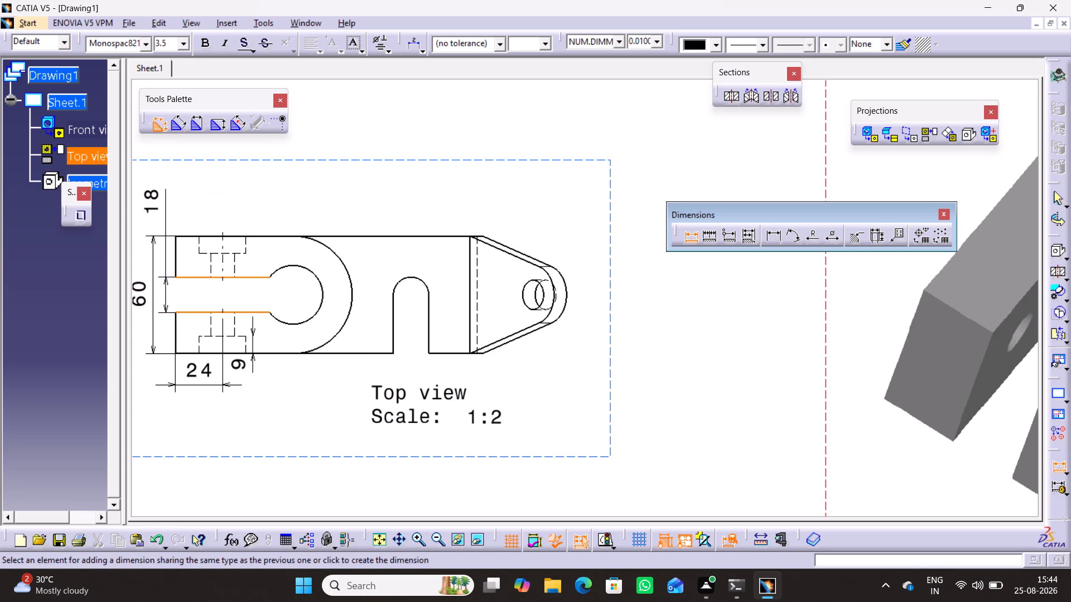
click(166, 201)
click(278, 196)
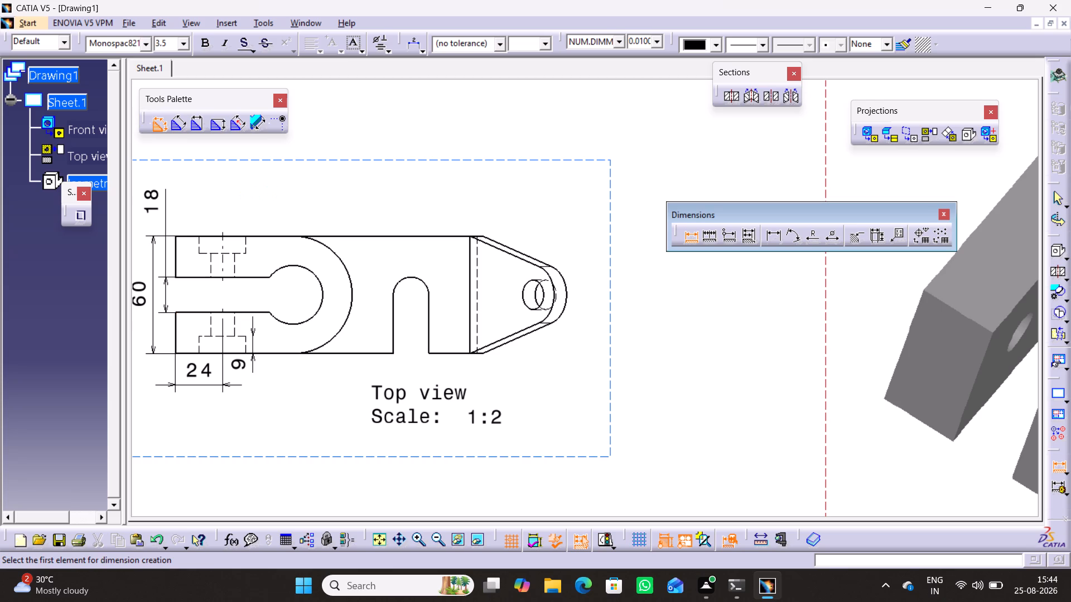
Dimension the lower fork arm's width along its end edge, just outside the fork end of the Top view.
click(175, 337)
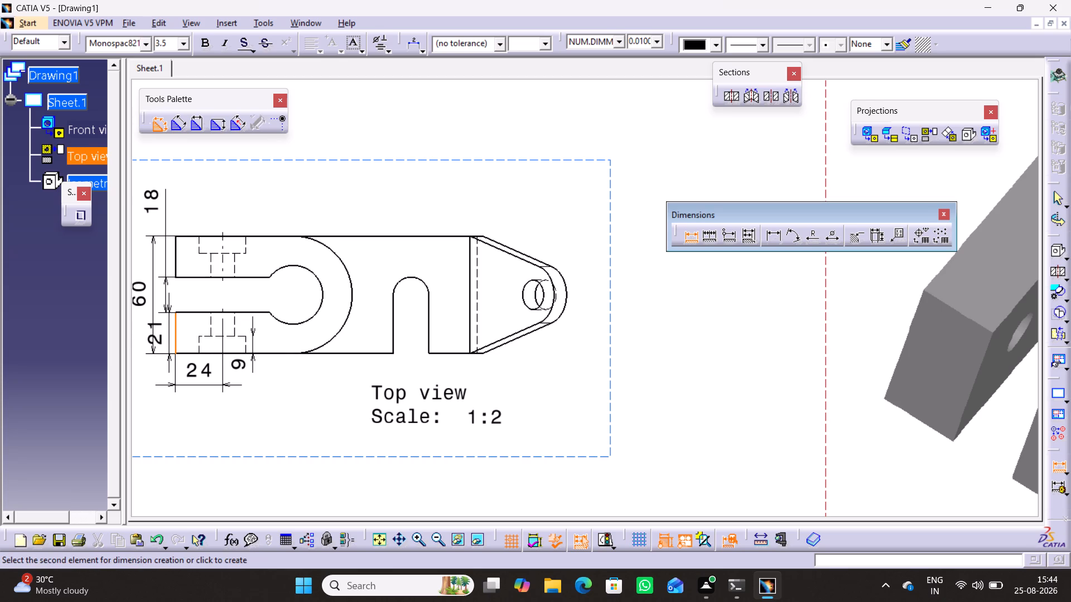
middle_drag(160, 340, 190, 342)
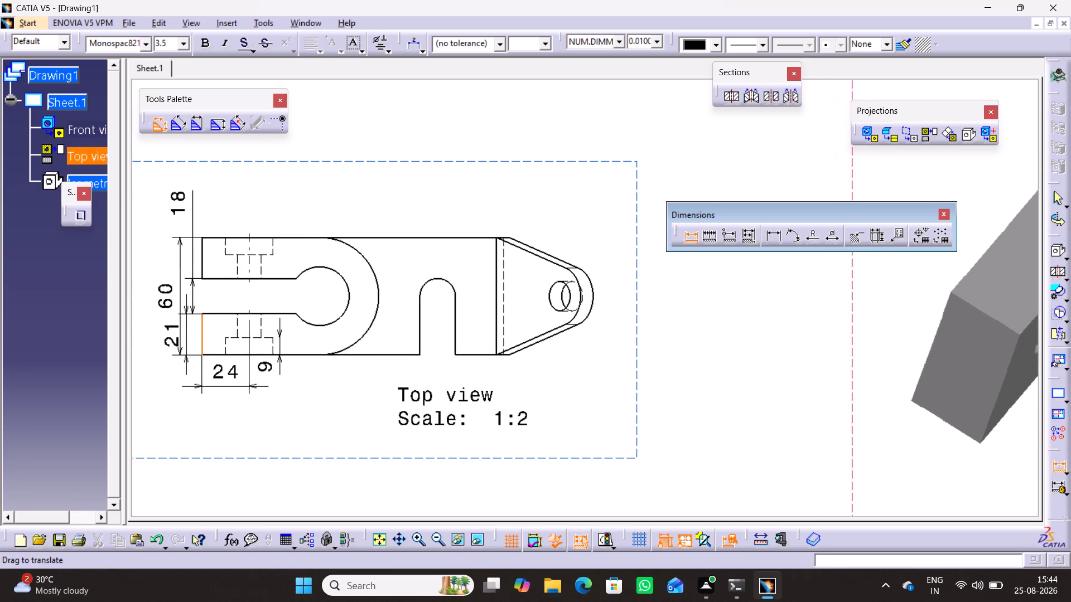
middle_drag(190, 342, 219, 347)
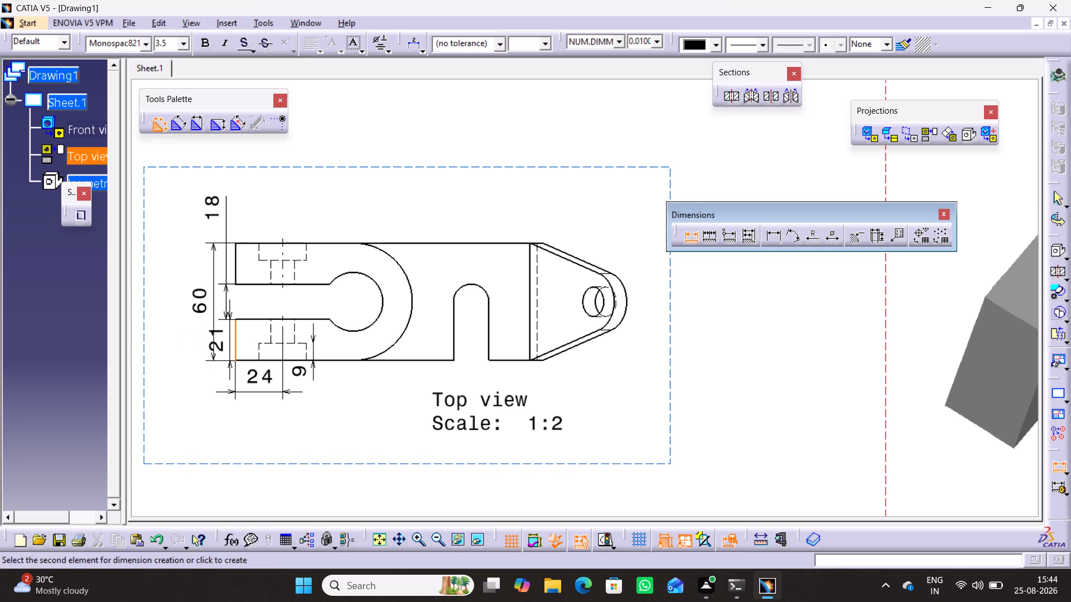
click(227, 344)
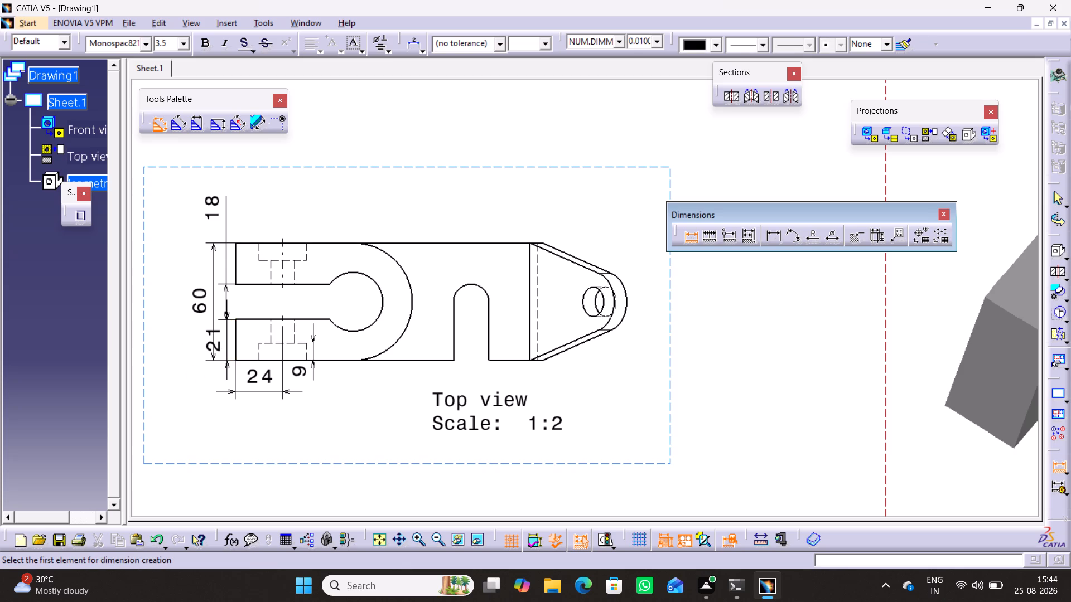
click(195, 380)
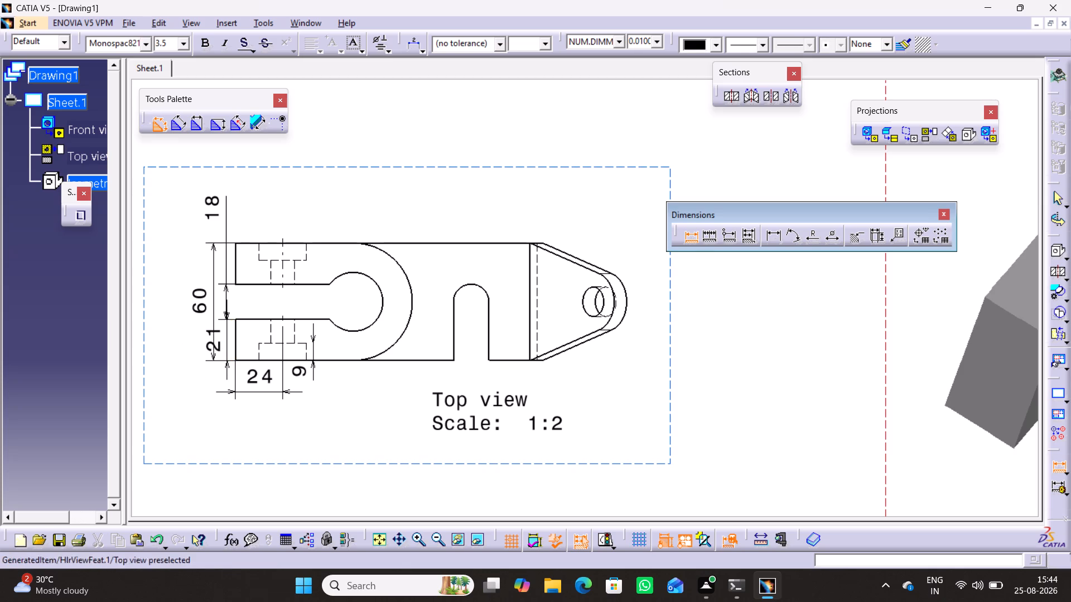
click(691, 240)
click(211, 410)
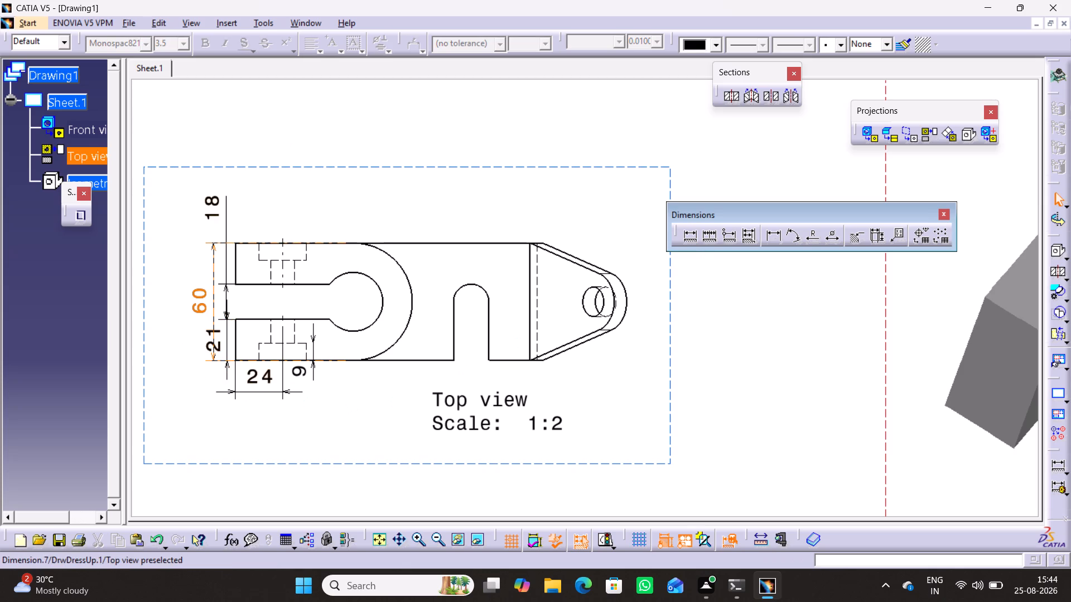
Move the overall width dimension farther out from the fork end so it clears the smaller dimensions.
drag(197, 302, 170, 299)
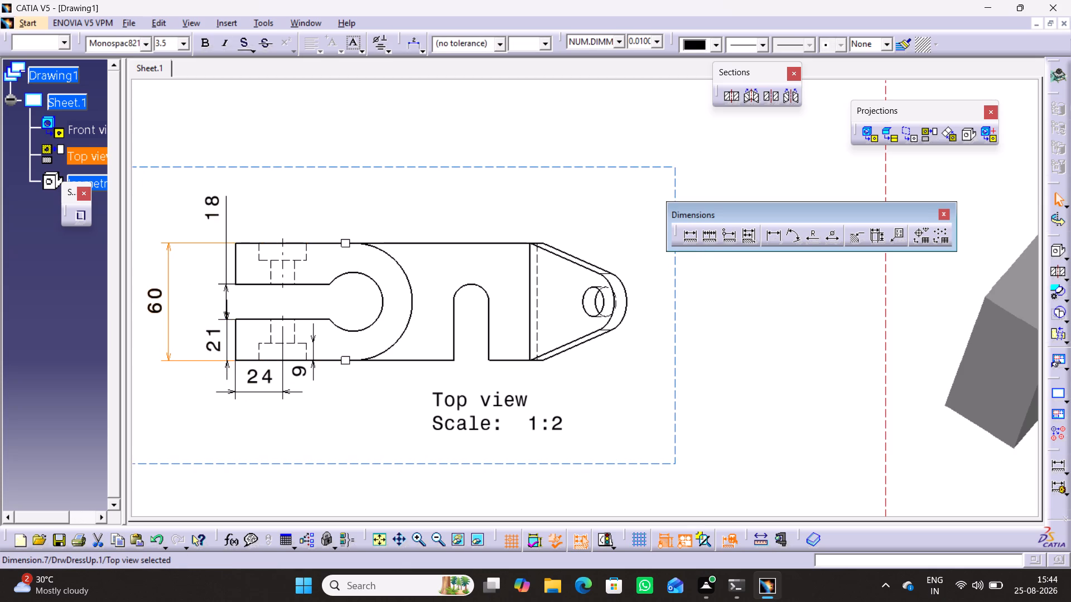
click(201, 405)
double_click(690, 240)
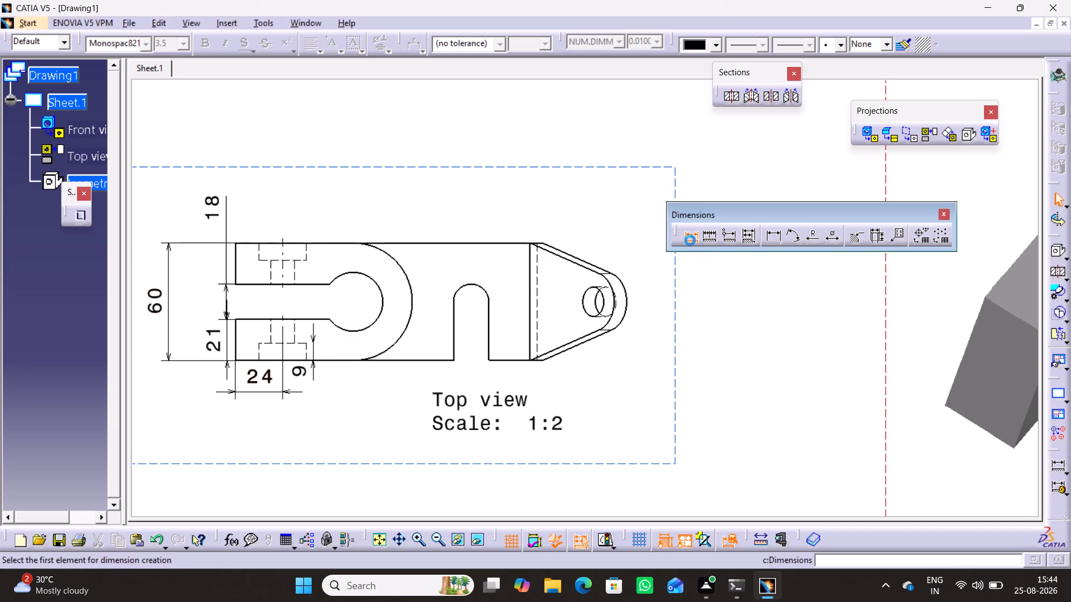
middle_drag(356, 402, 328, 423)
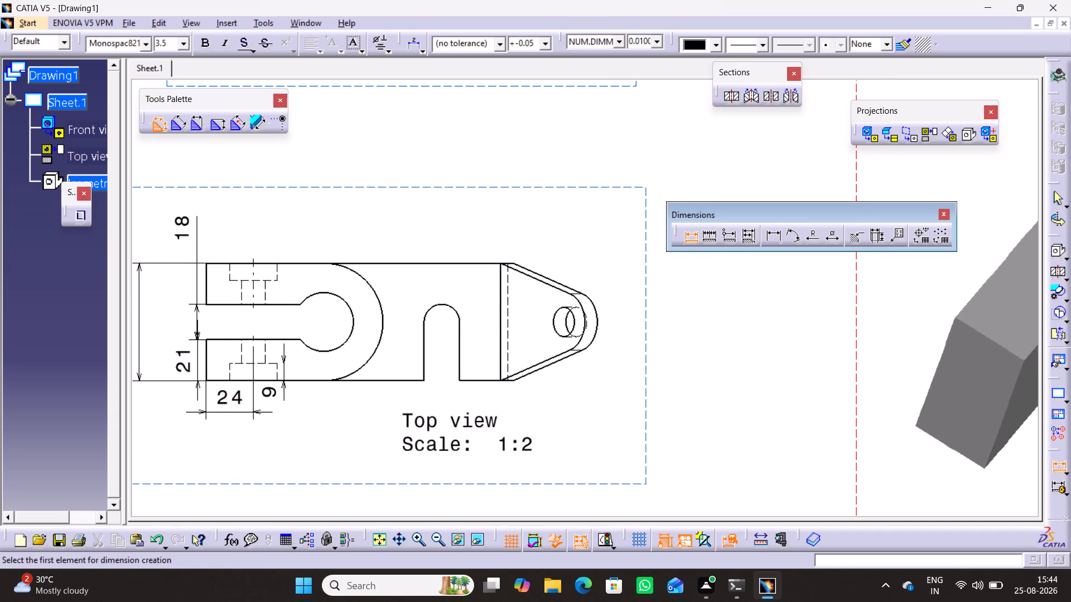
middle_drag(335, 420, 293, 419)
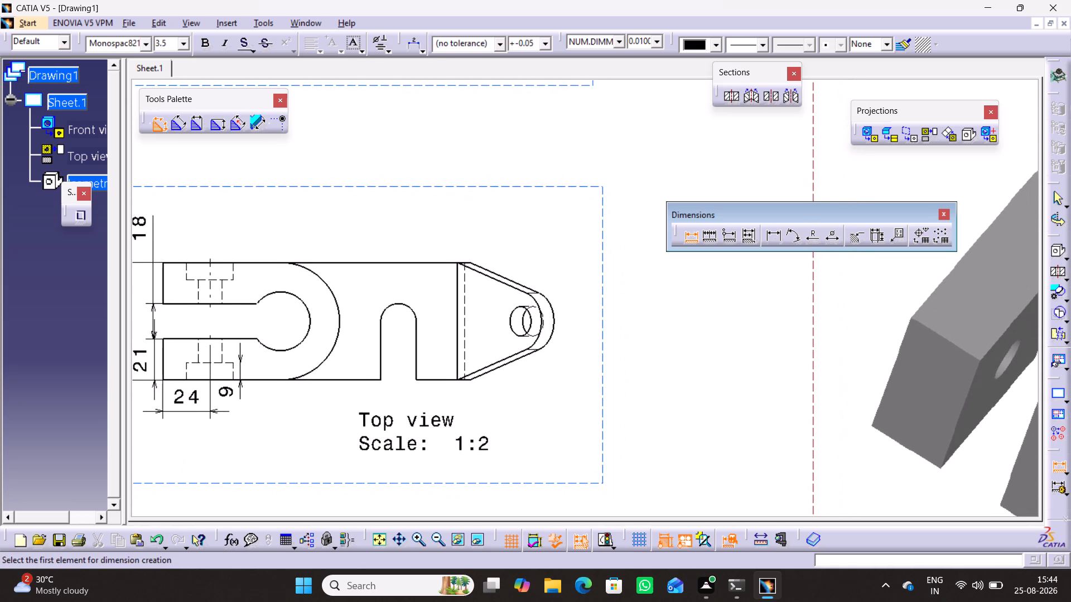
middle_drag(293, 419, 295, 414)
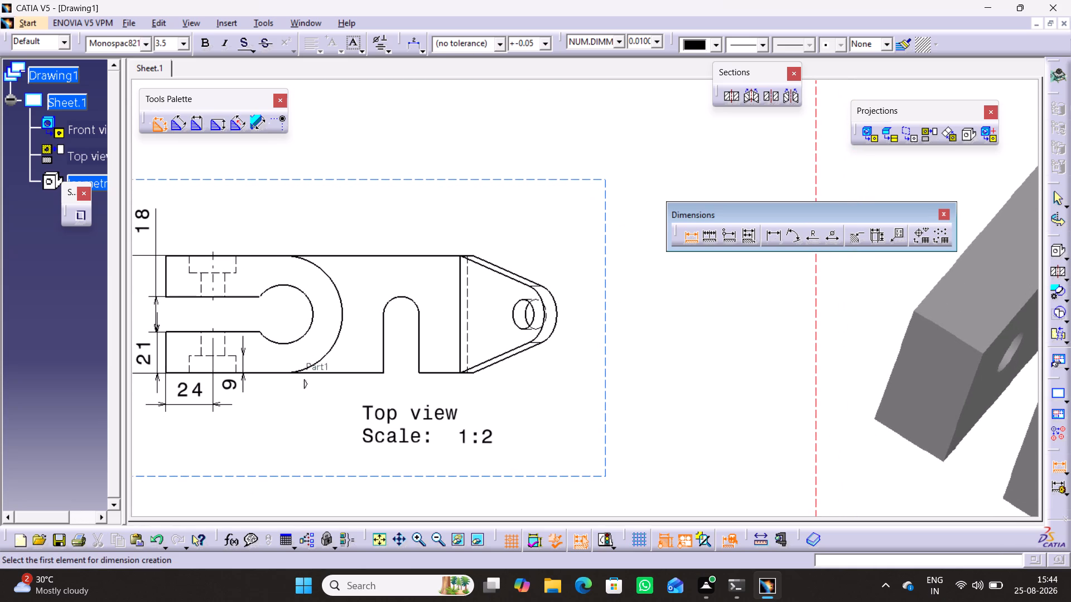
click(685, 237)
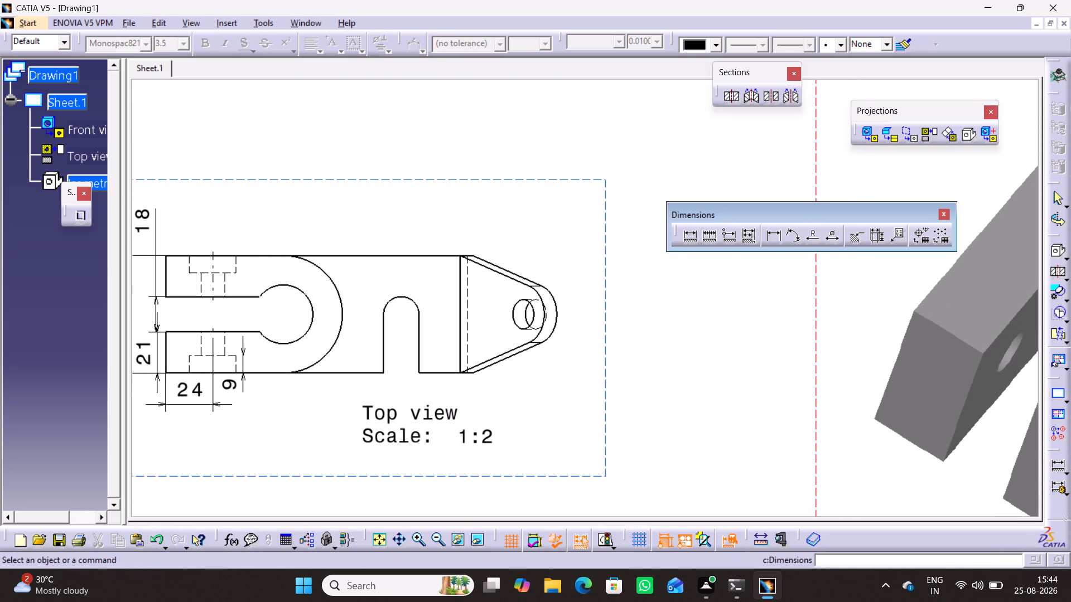
Make the Top view the active view of the sheet.
right_click(606, 380)
click(617, 430)
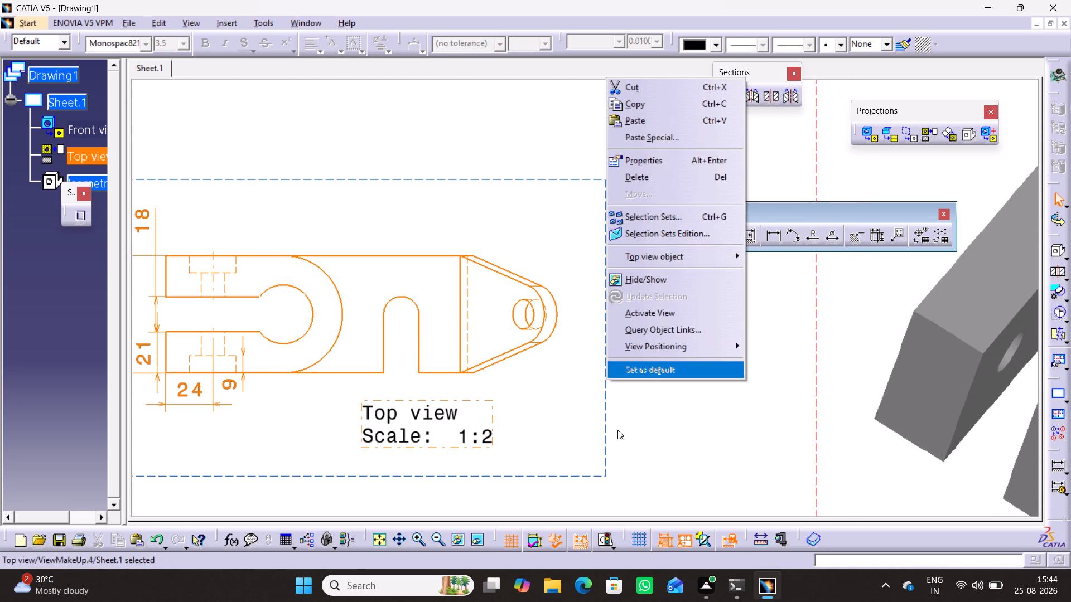
double_click(605, 407)
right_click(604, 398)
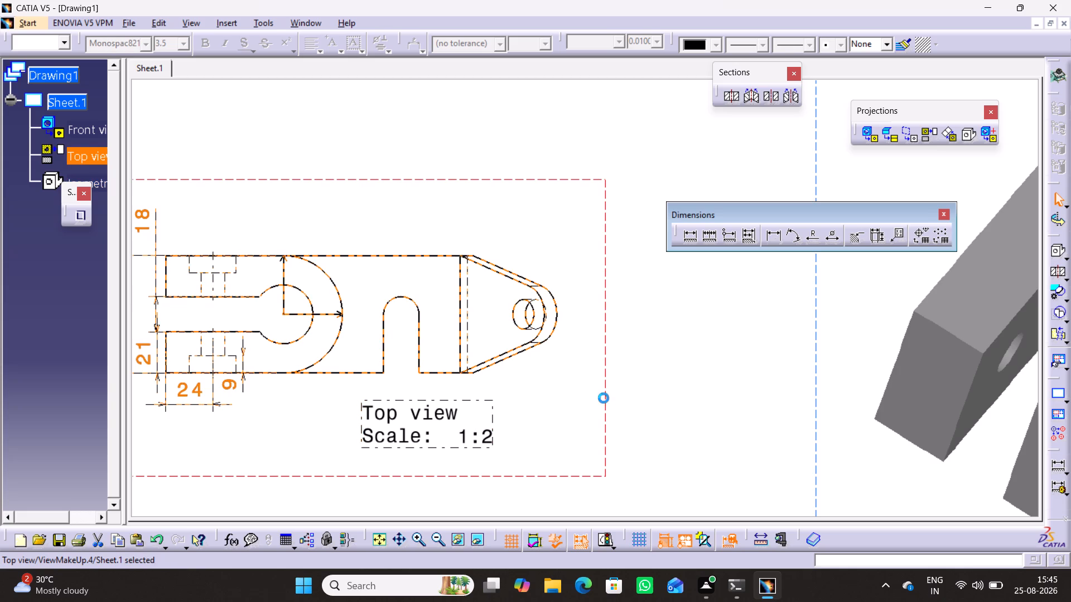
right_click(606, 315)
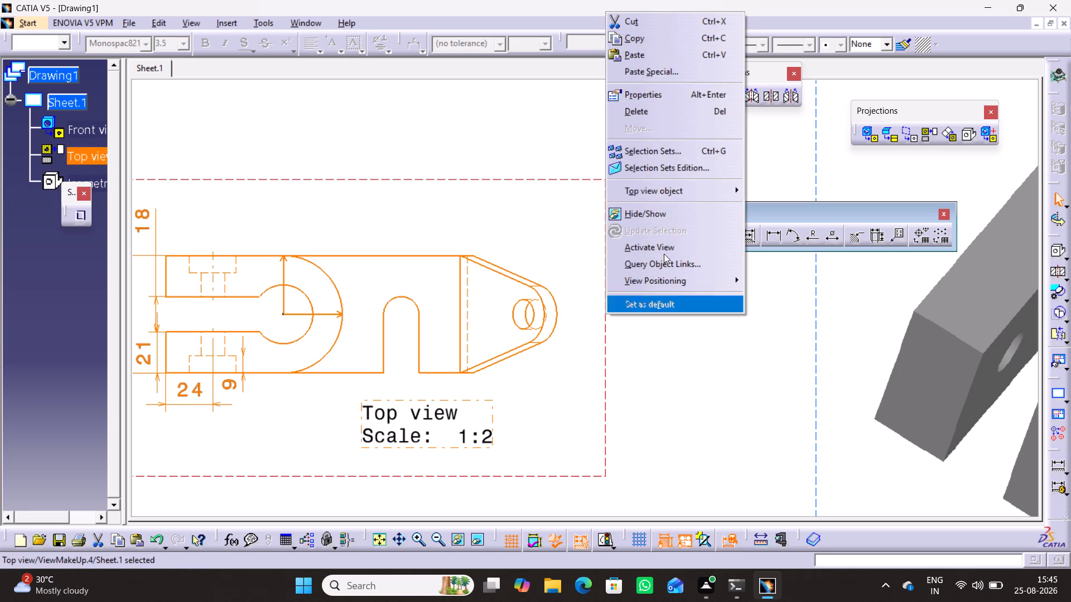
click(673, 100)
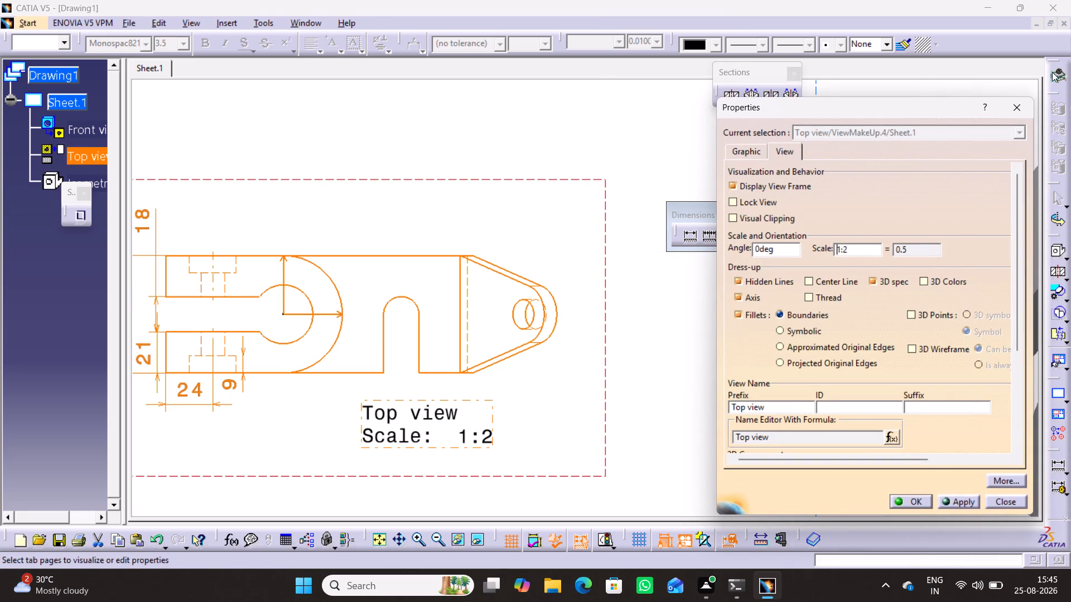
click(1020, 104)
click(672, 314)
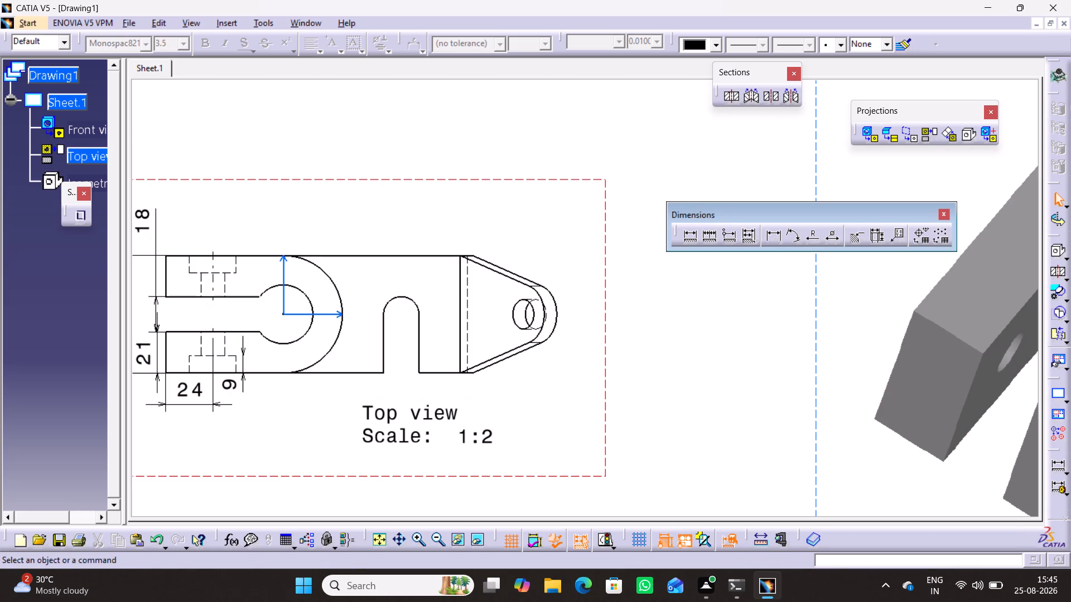
Place a length dimension above the Top view from the round cutout's vertical centre axis to the tapered end's solid starting edge.
click(778, 239)
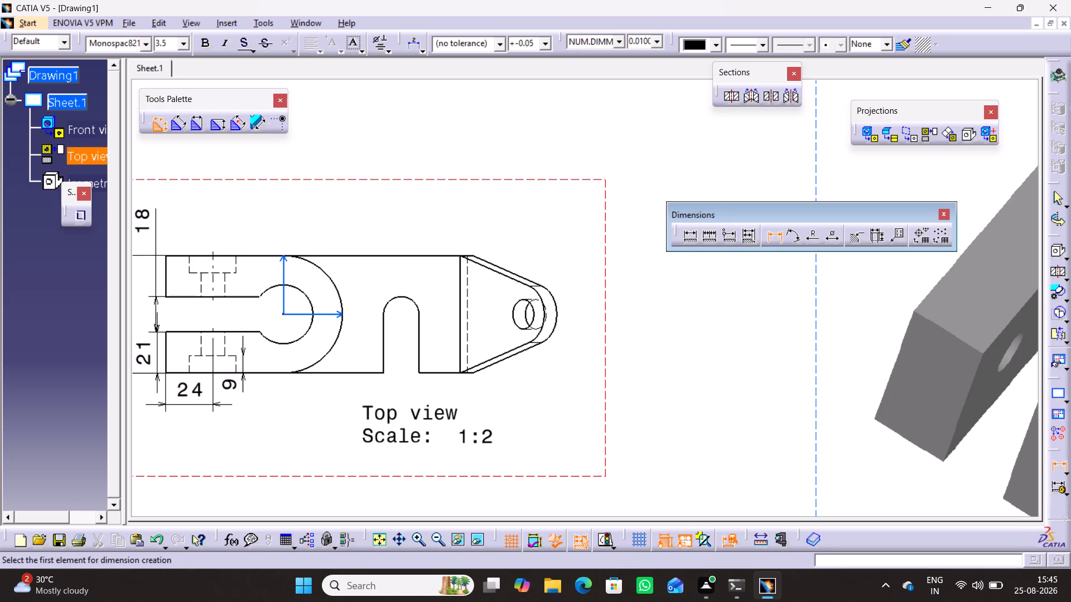
click(284, 306)
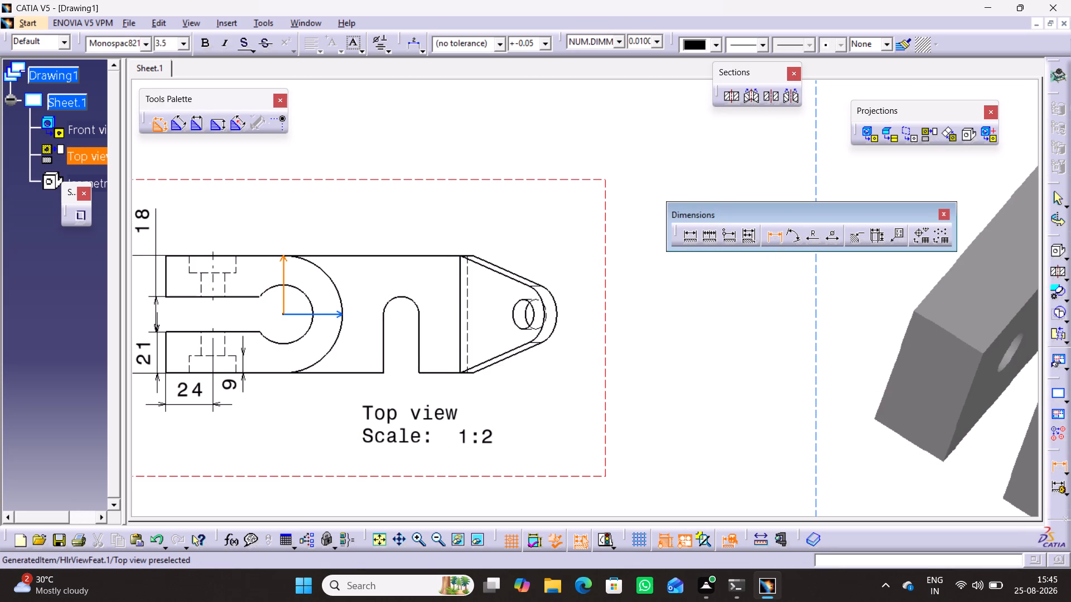
click(459, 361)
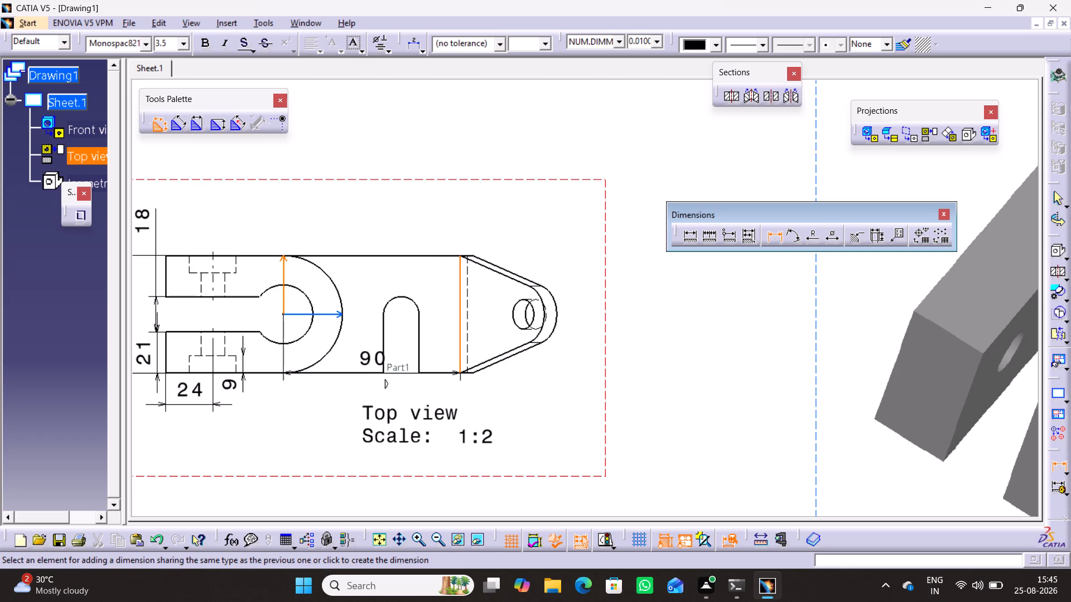
click(359, 218)
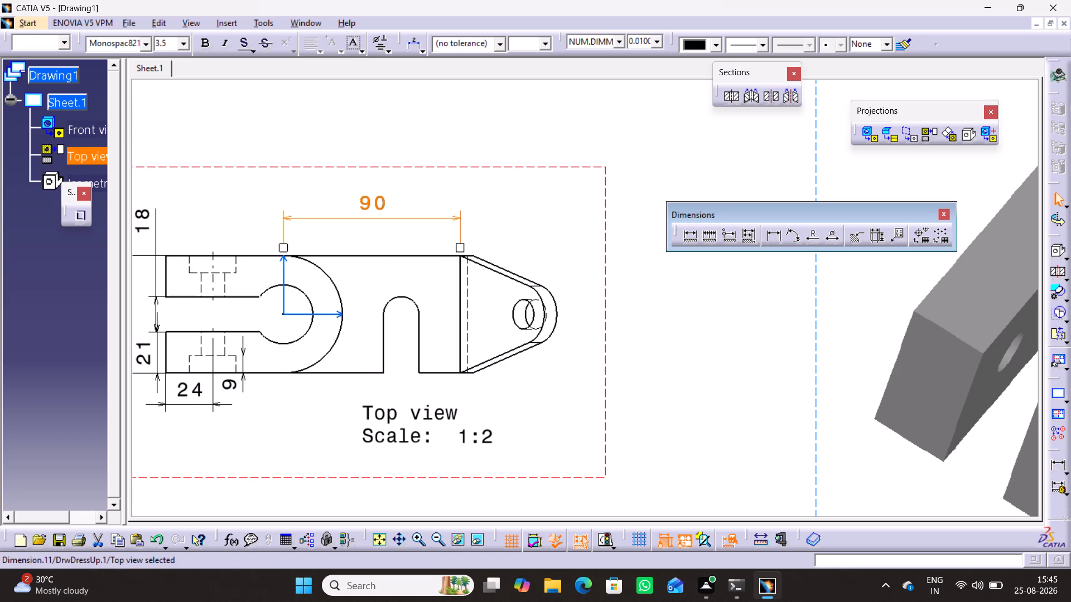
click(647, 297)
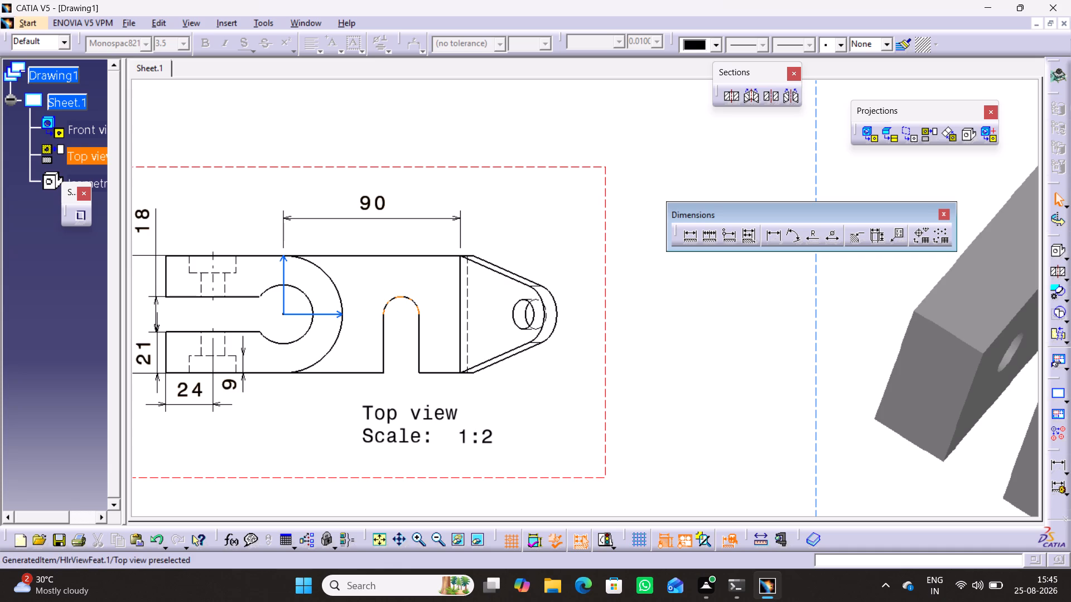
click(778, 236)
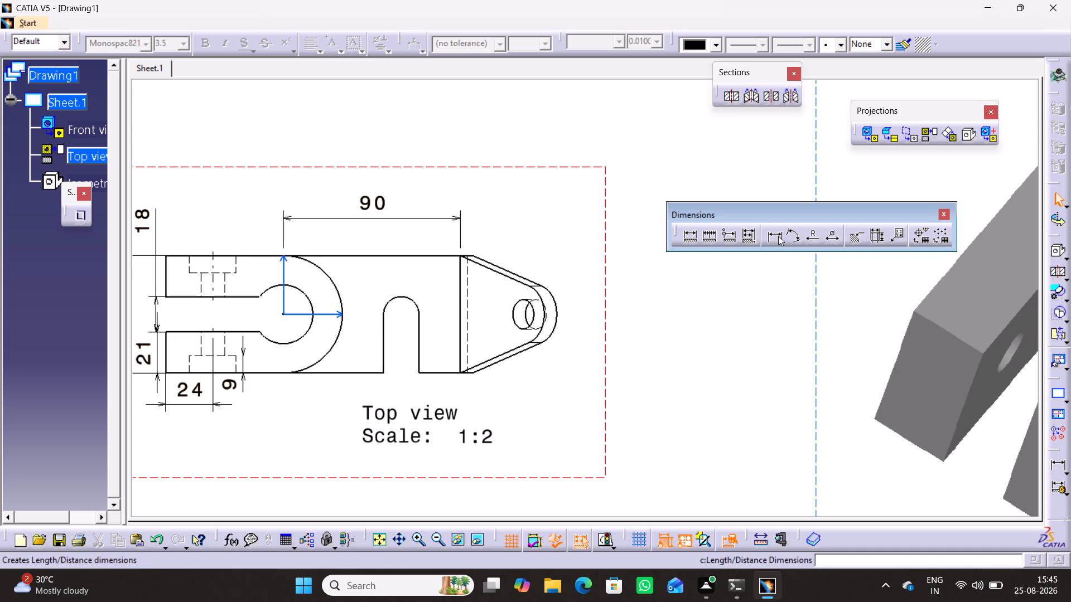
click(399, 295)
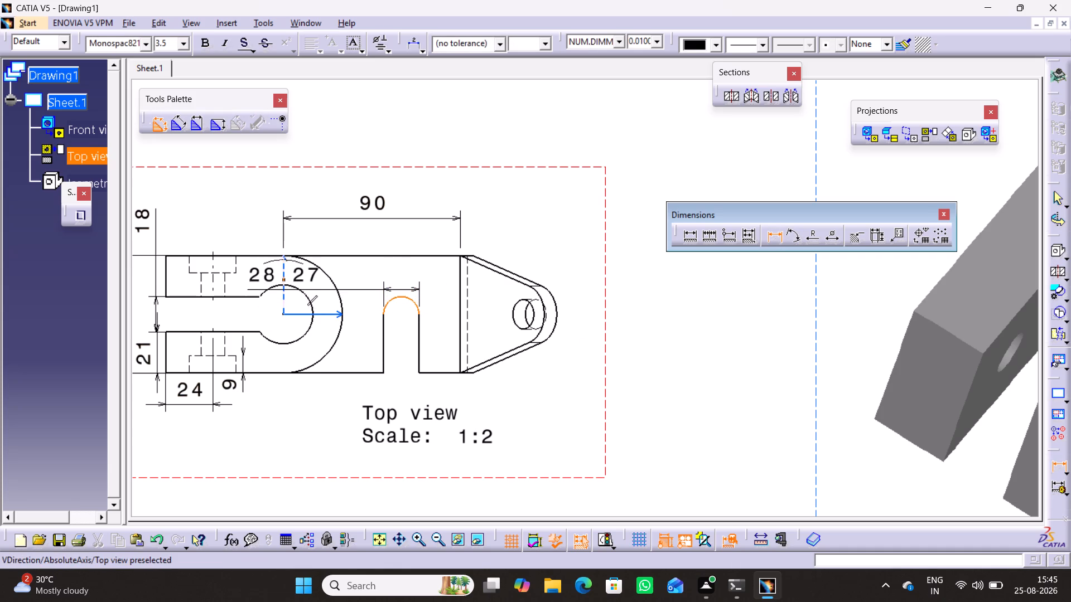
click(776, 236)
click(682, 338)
Place a length dimension above the Top view from the round cutout's vertical centre axis to the near side of the round-ended slot.
click(773, 237)
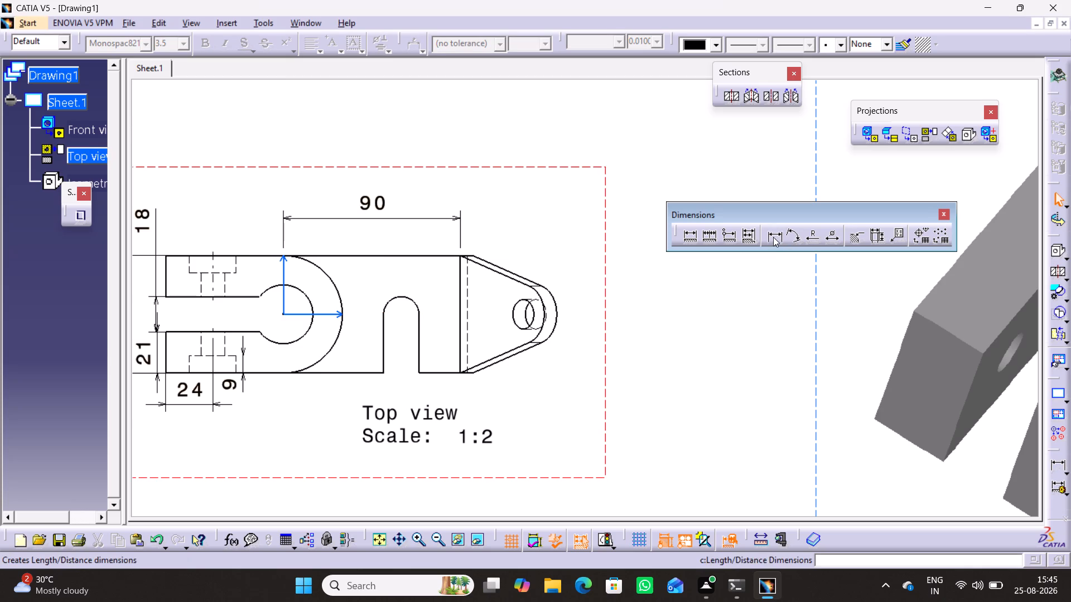
click(286, 271)
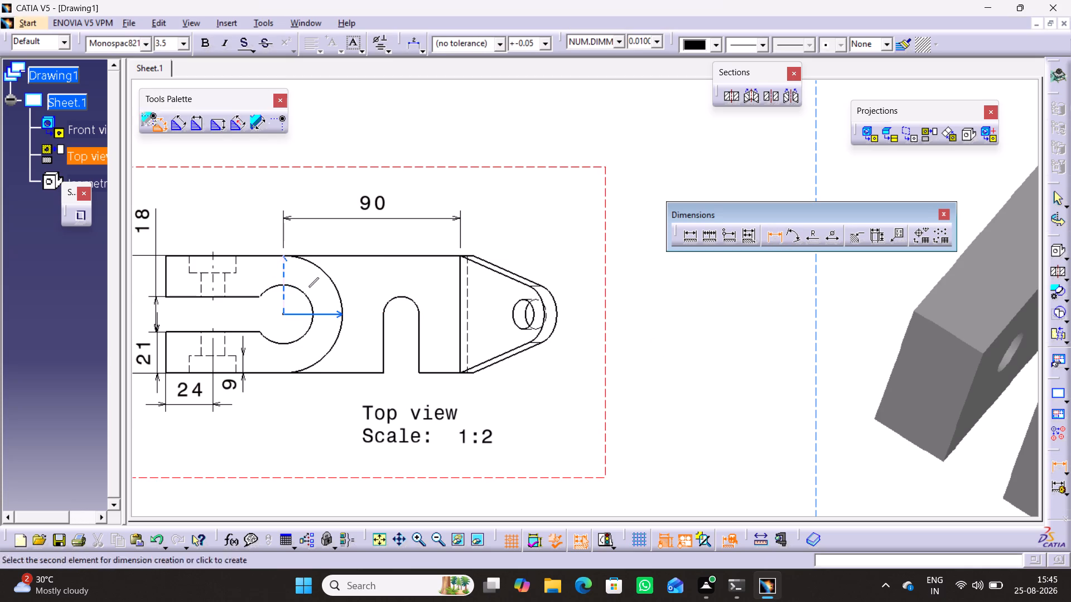
click(404, 297)
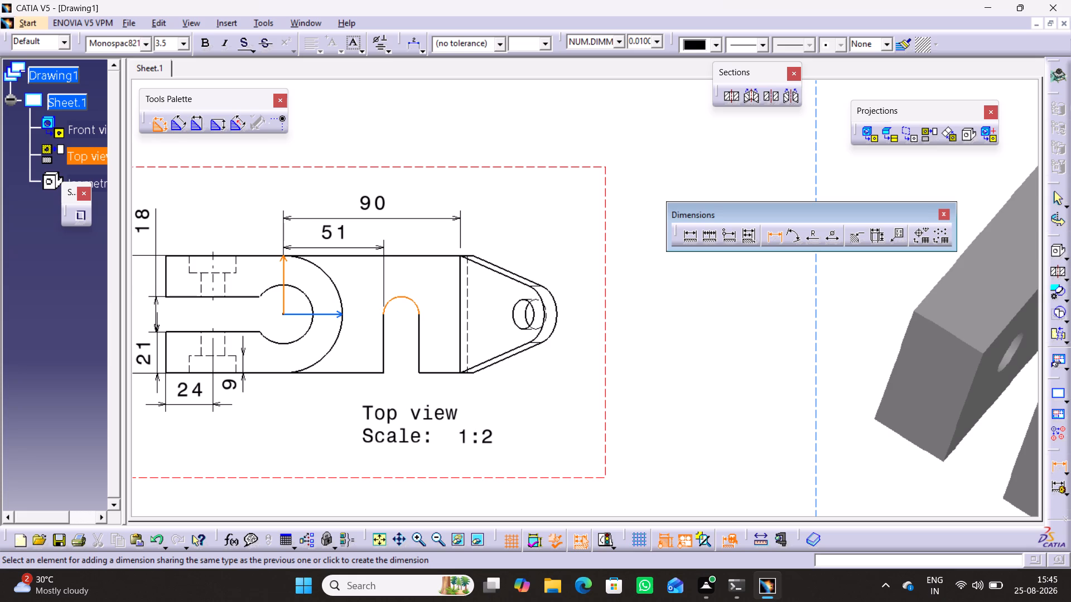
click(351, 249)
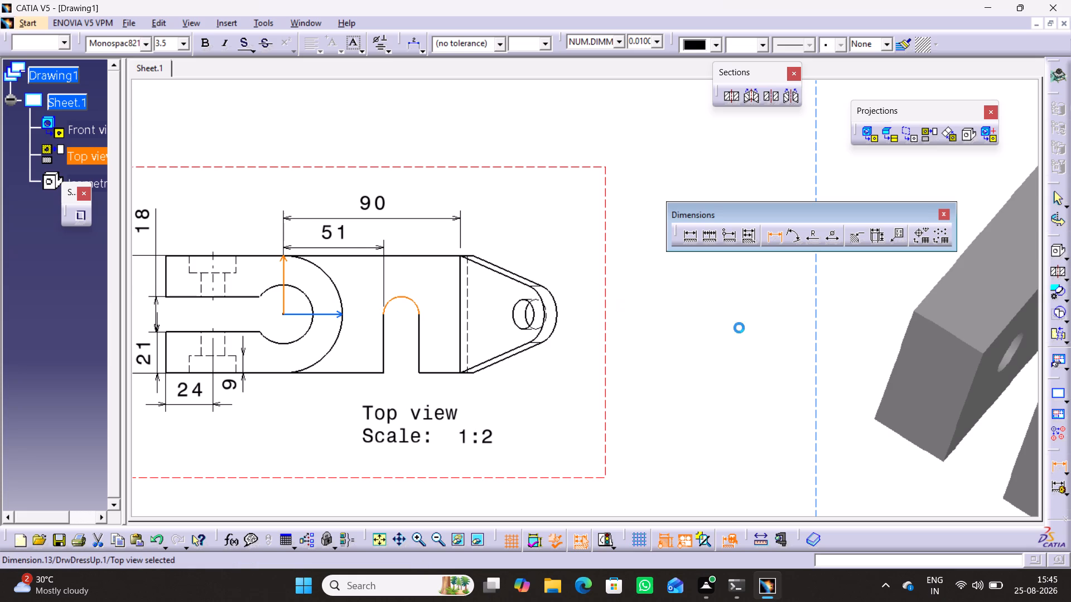
click(693, 337)
Add a radius dimension to the slot's rounded end in the Top view, with its text above the slot.
middle_drag(672, 402, 678, 382)
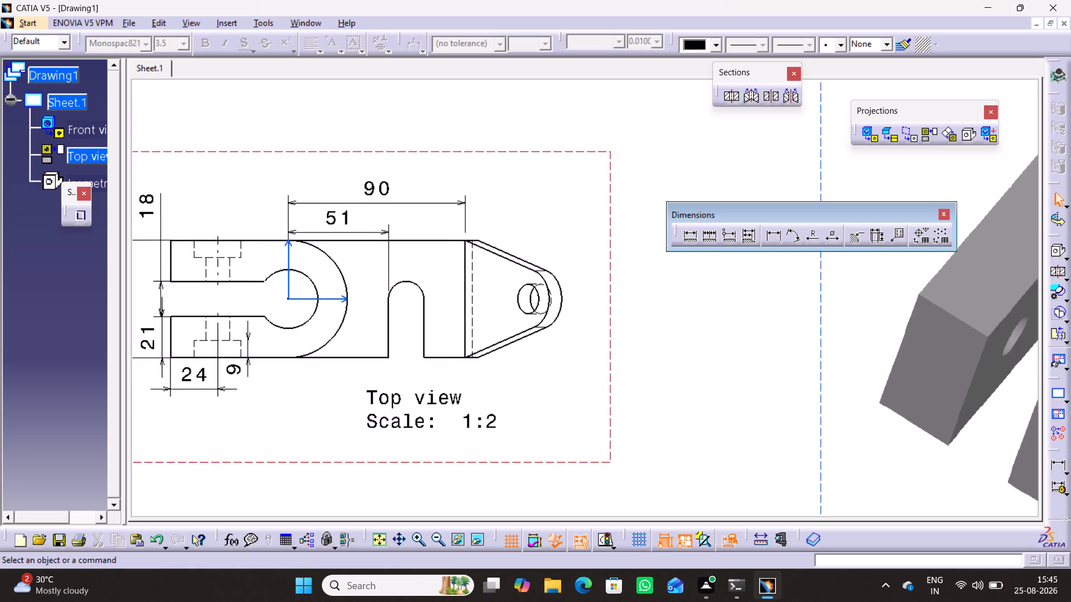
middle_drag(678, 382, 678, 361)
middle_drag(678, 360, 671, 357)
middle_click(665, 355)
middle_drag(588, 336, 624, 363)
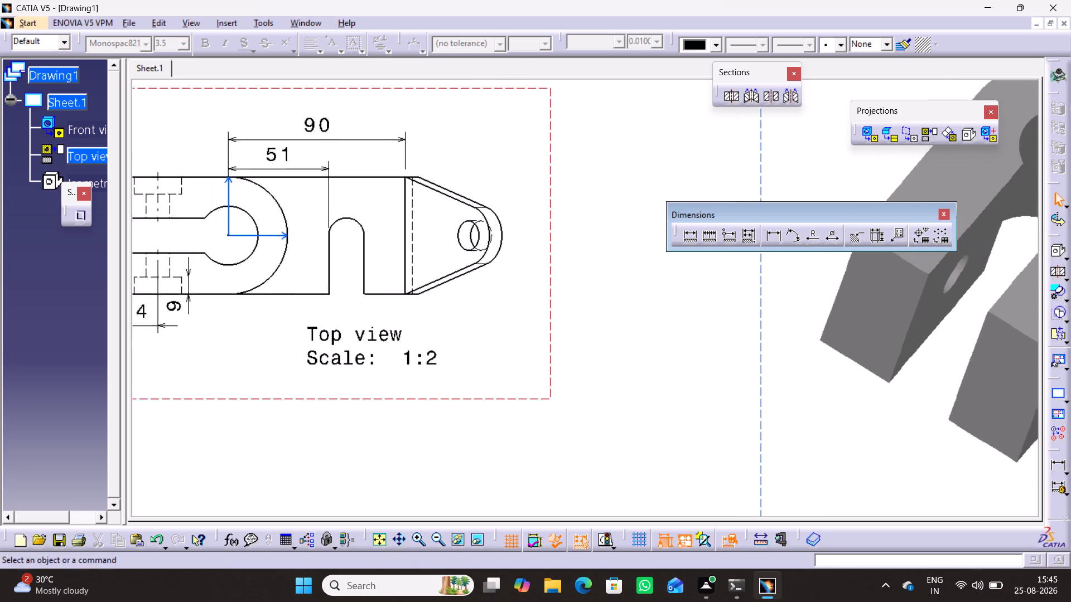
middle_drag(624, 363, 687, 411)
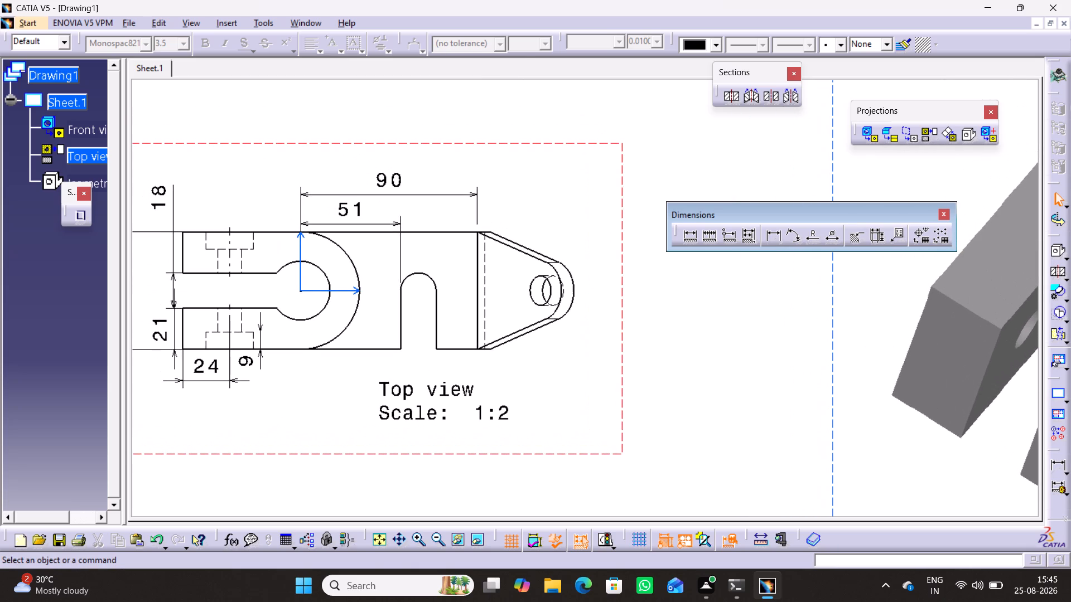
click(807, 238)
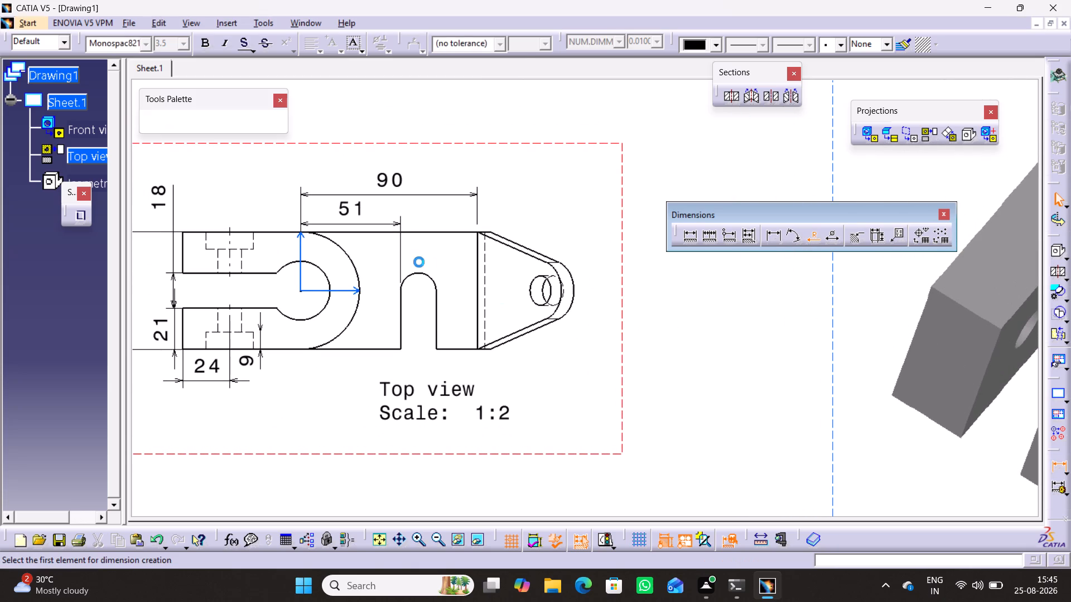
click(419, 274)
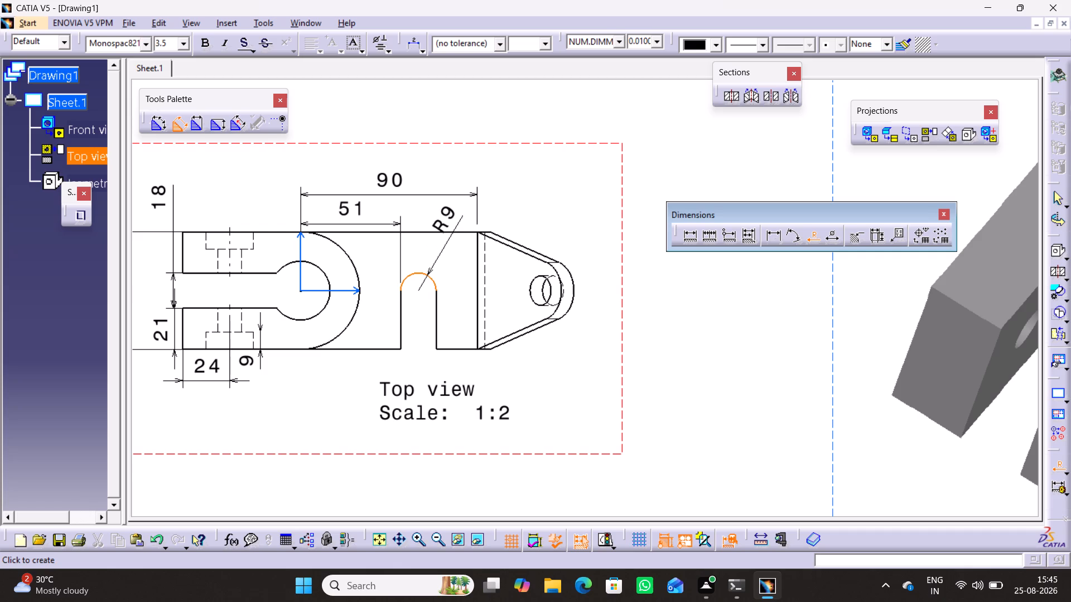
click(449, 241)
click(558, 211)
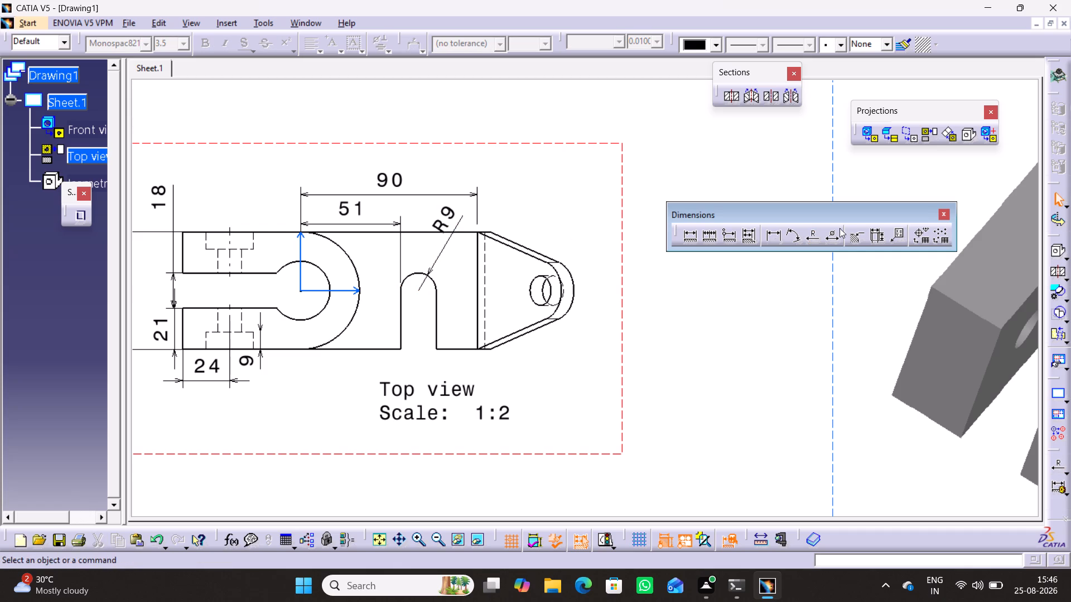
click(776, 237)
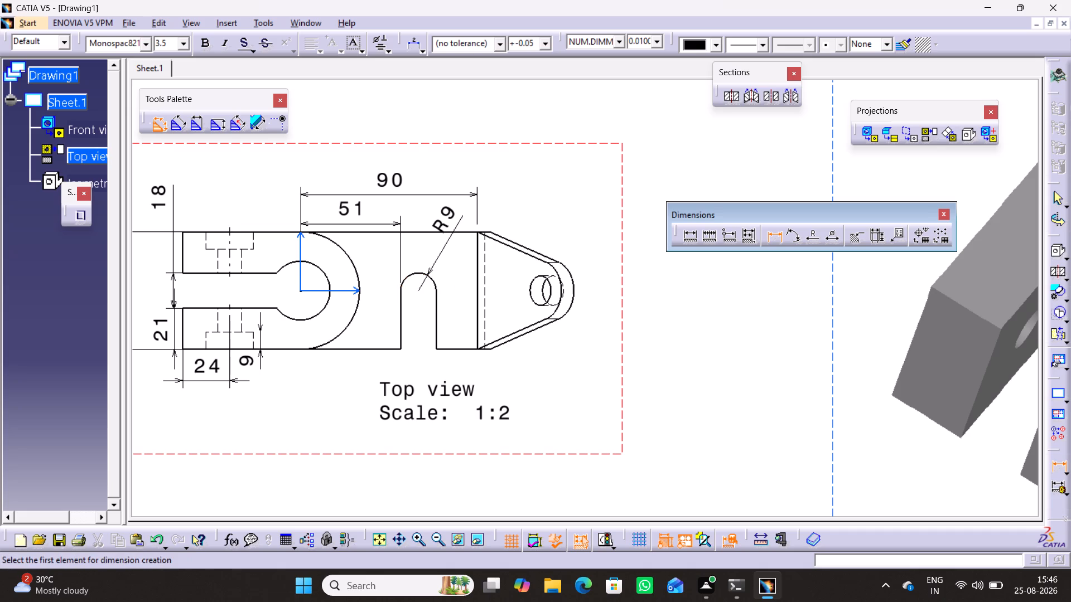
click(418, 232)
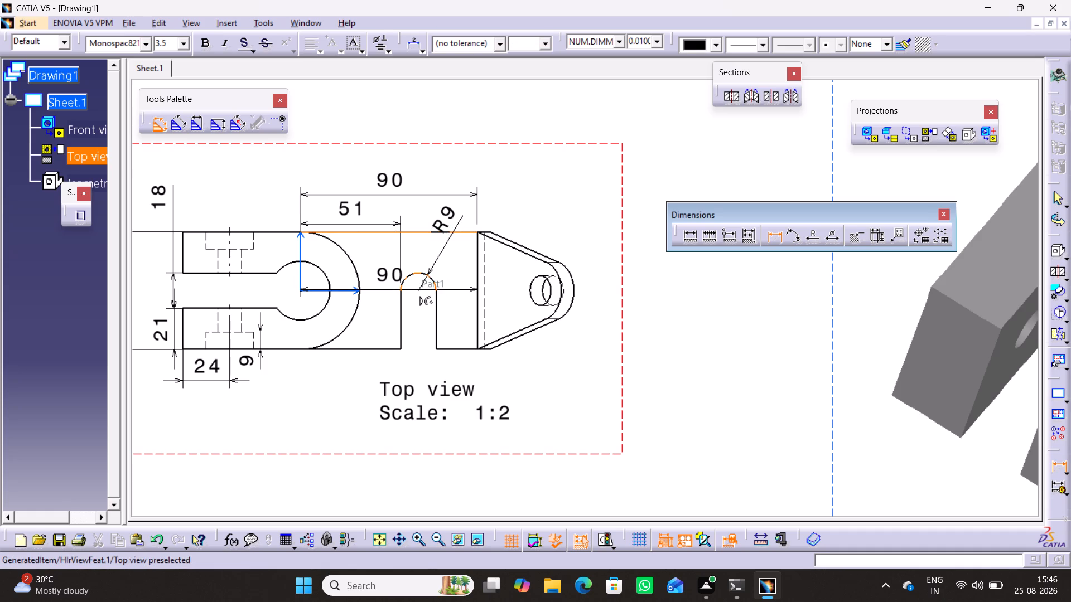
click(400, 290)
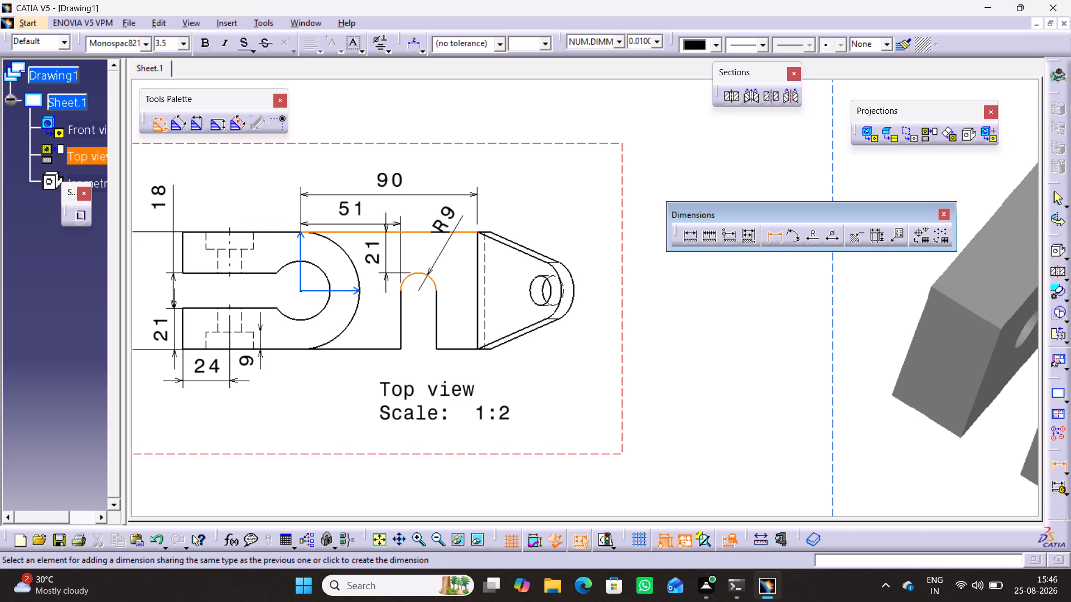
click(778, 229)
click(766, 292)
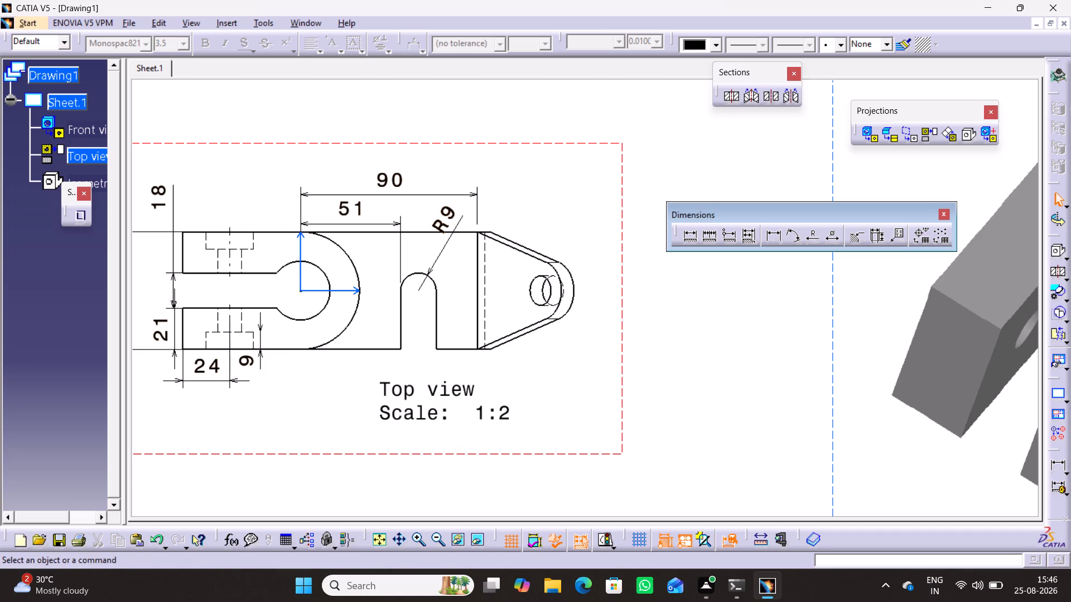
Add a radius dimension to the round cutout in the Top view, with its text below the part outline.
middle_drag(556, 376, 535, 377)
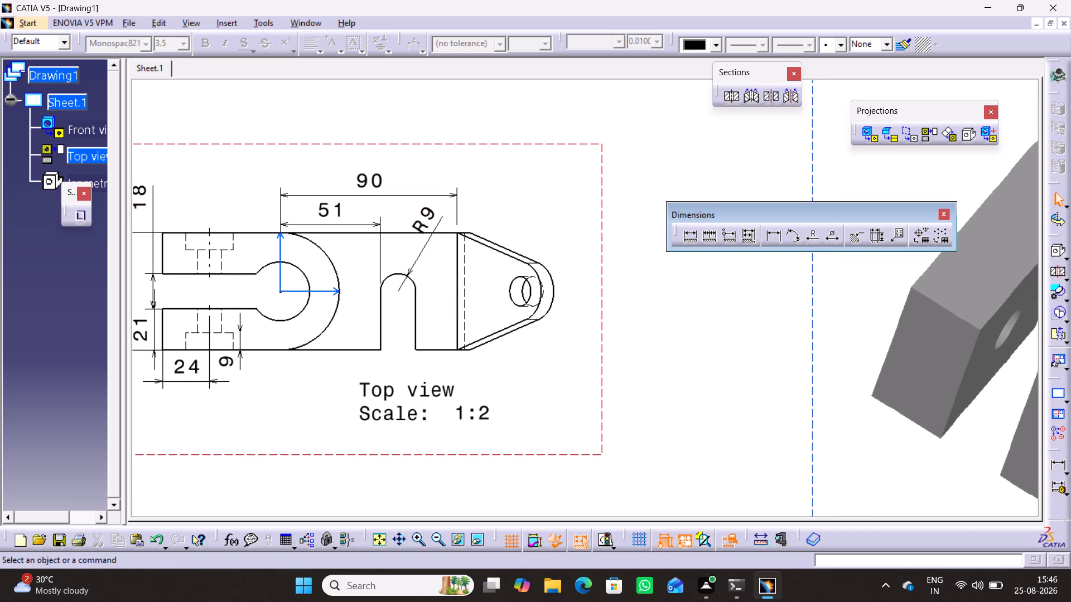
middle_drag(554, 388, 566, 405)
right_click(554, 388)
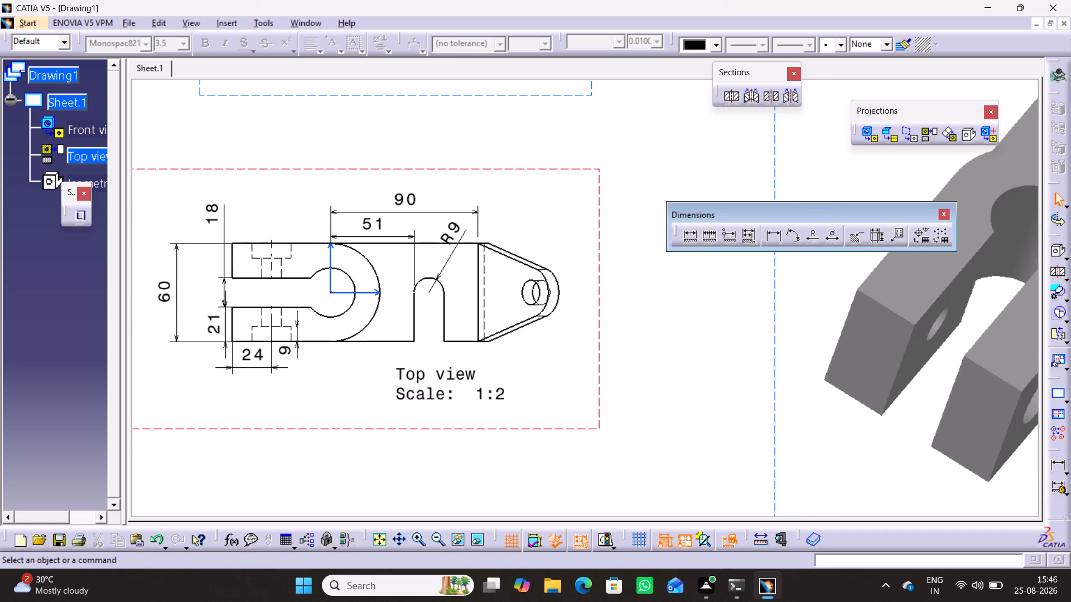
click(814, 236)
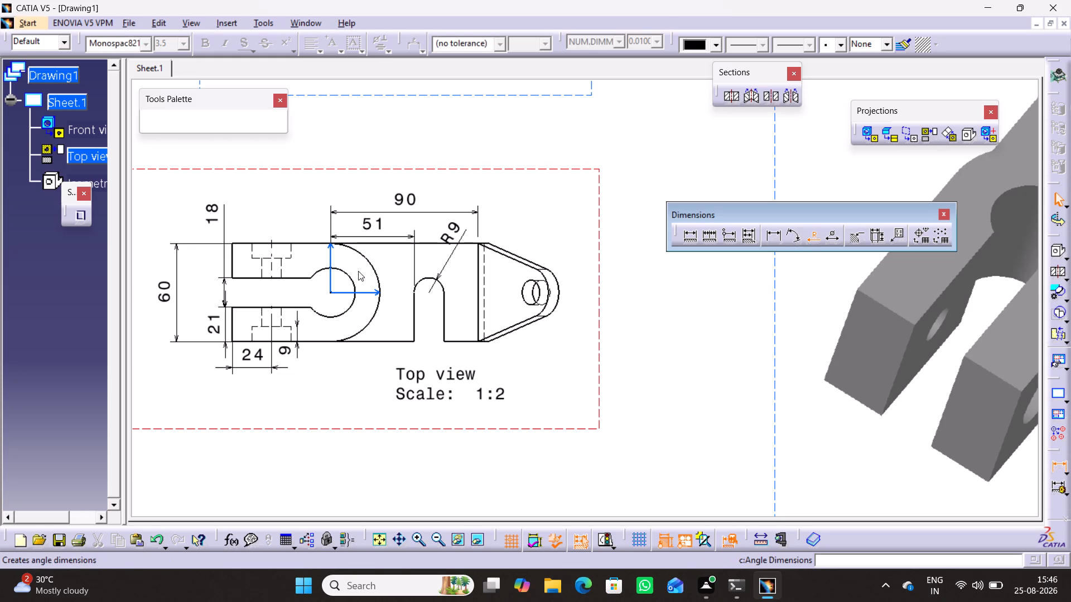
click(346, 275)
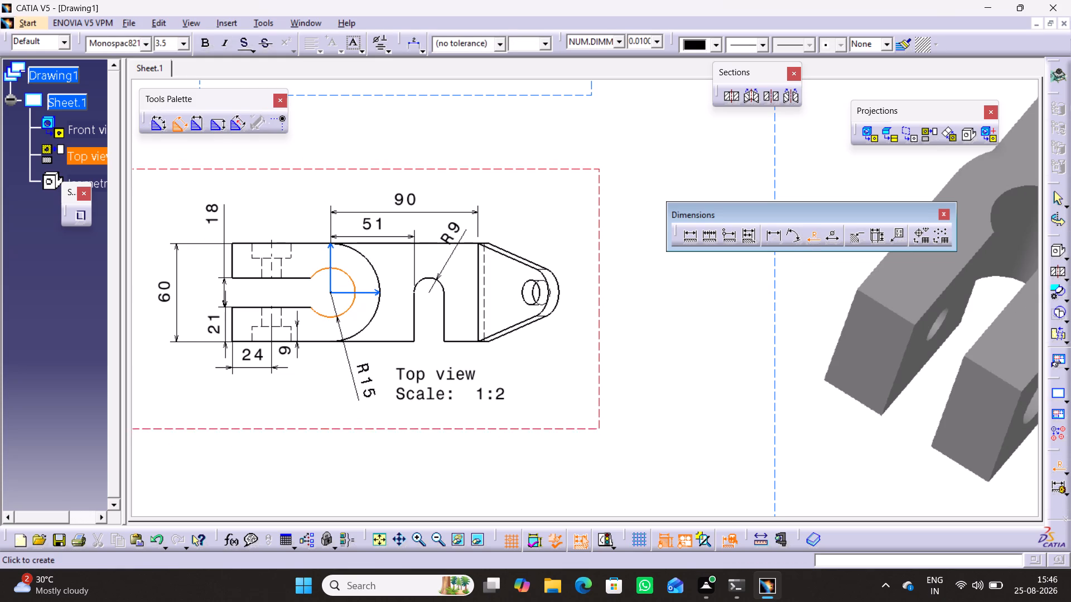
click(348, 377)
Add a radius dimension to the large outer arc around the round cutout in the Top view, with its text outside the arc.
click(819, 234)
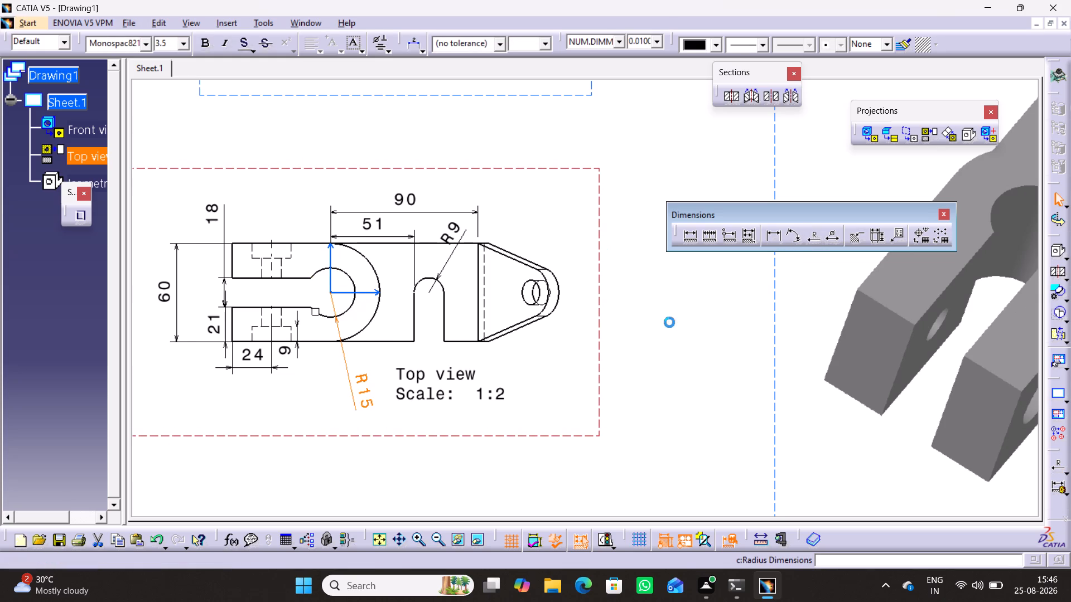
click(376, 317)
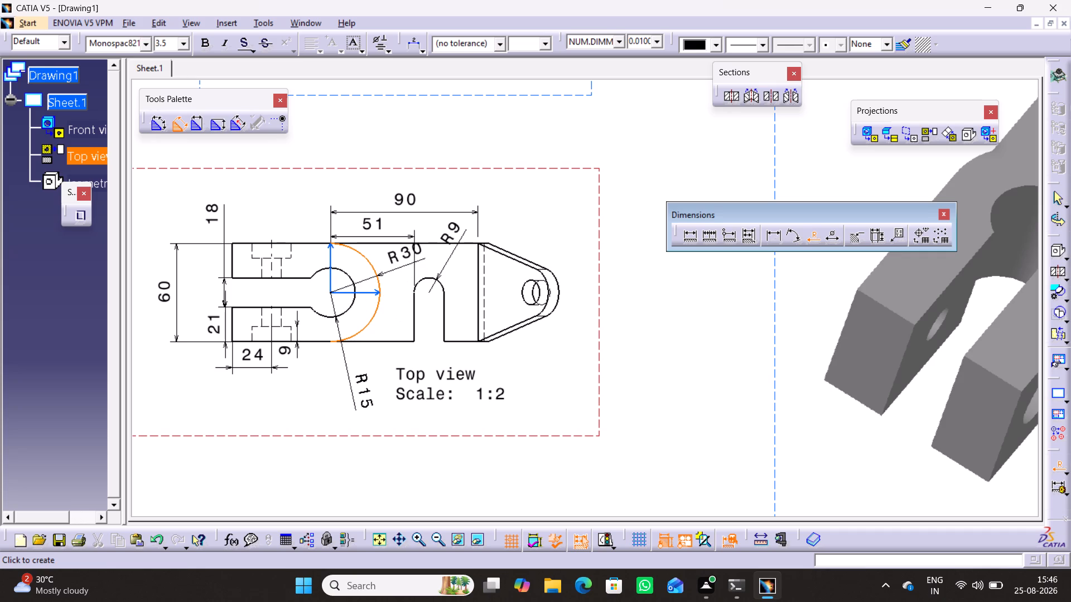
click(377, 325)
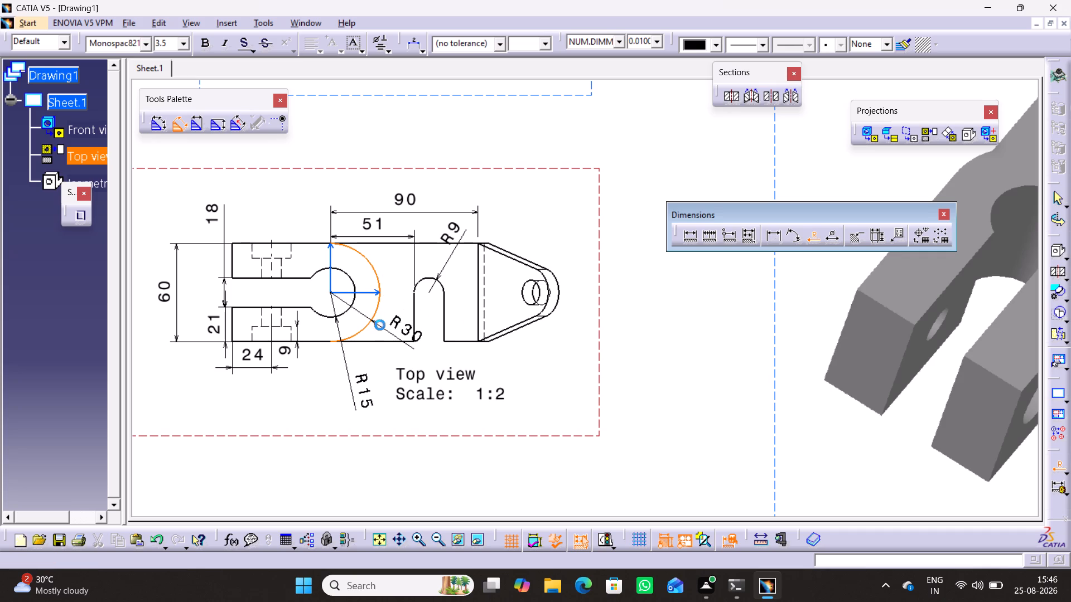
click(660, 315)
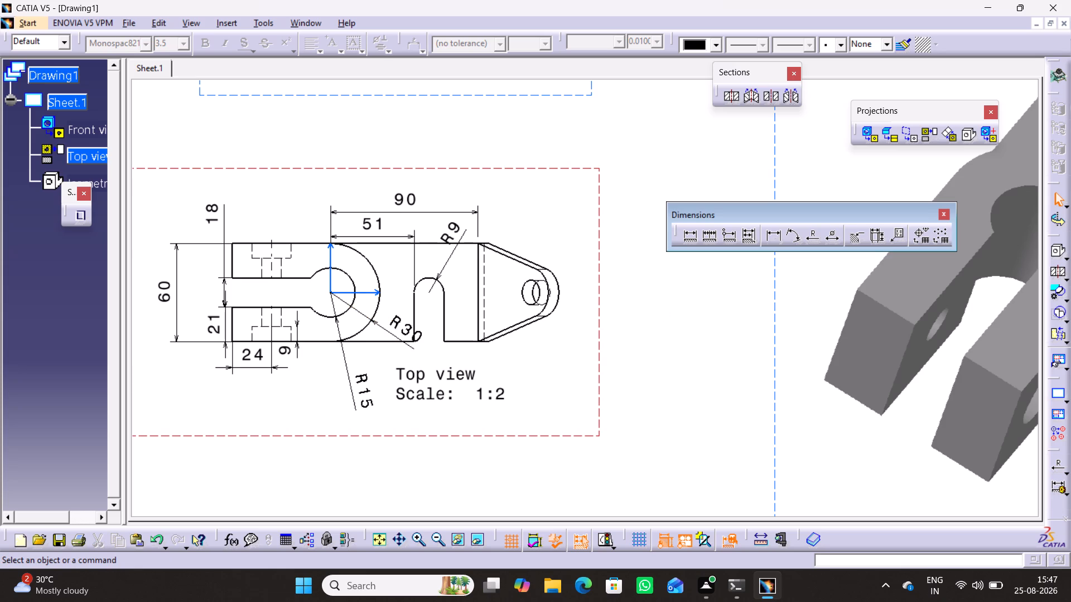
Dimension the length of the slot's straight side nearest the tapered end, placing it beside the slot in the Top view.
click(444, 314)
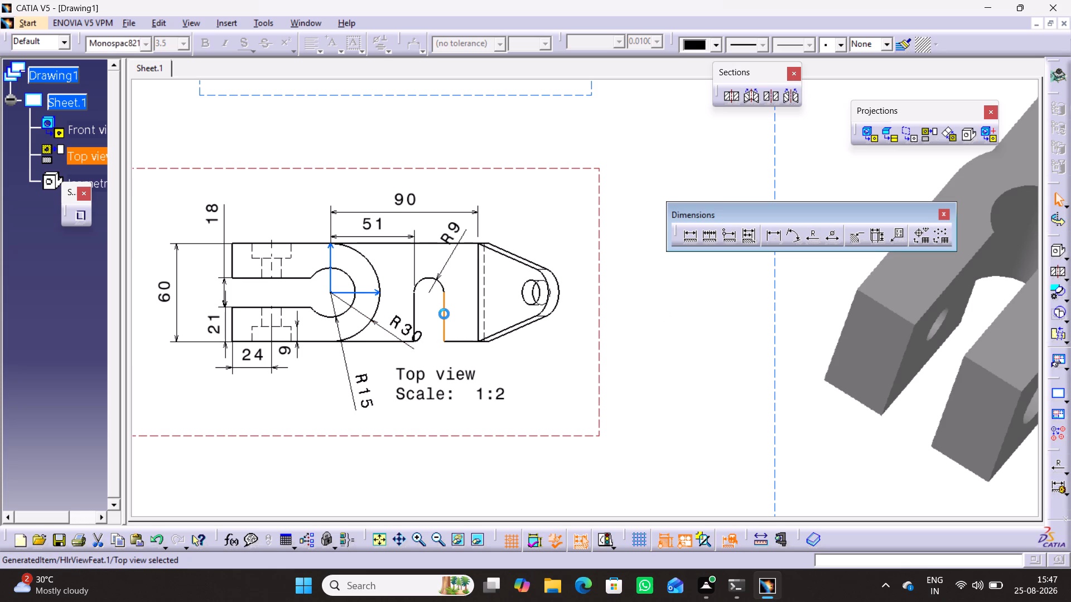
click(770, 232)
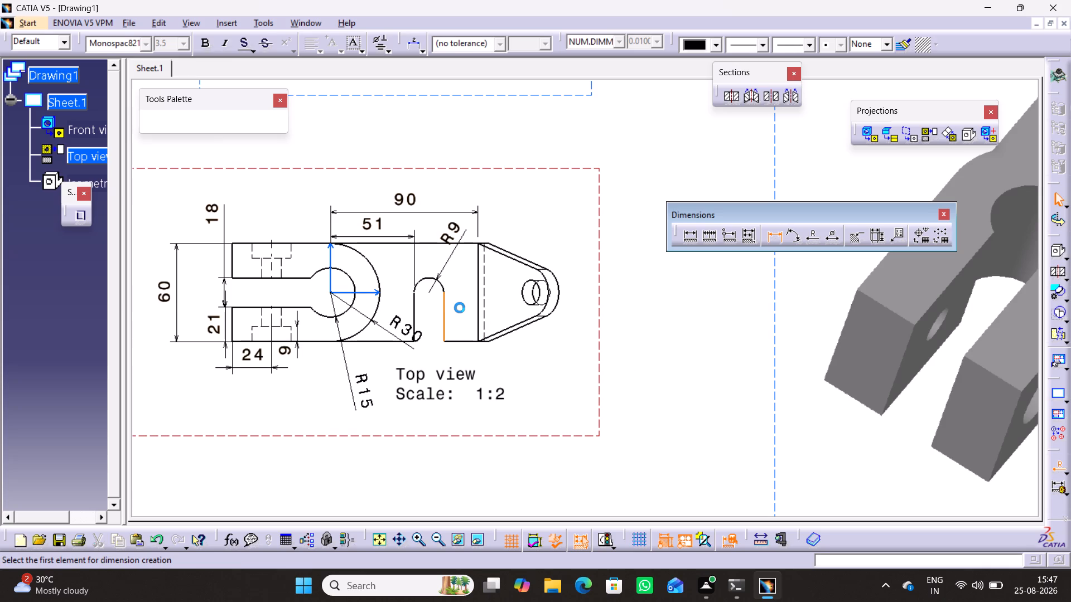
click(442, 307)
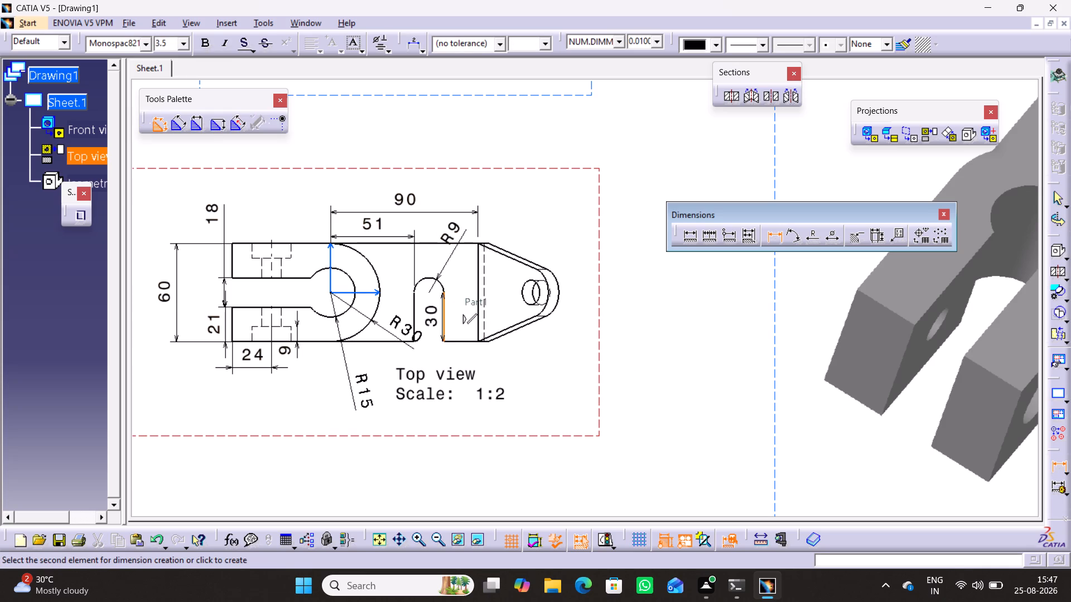
click(466, 305)
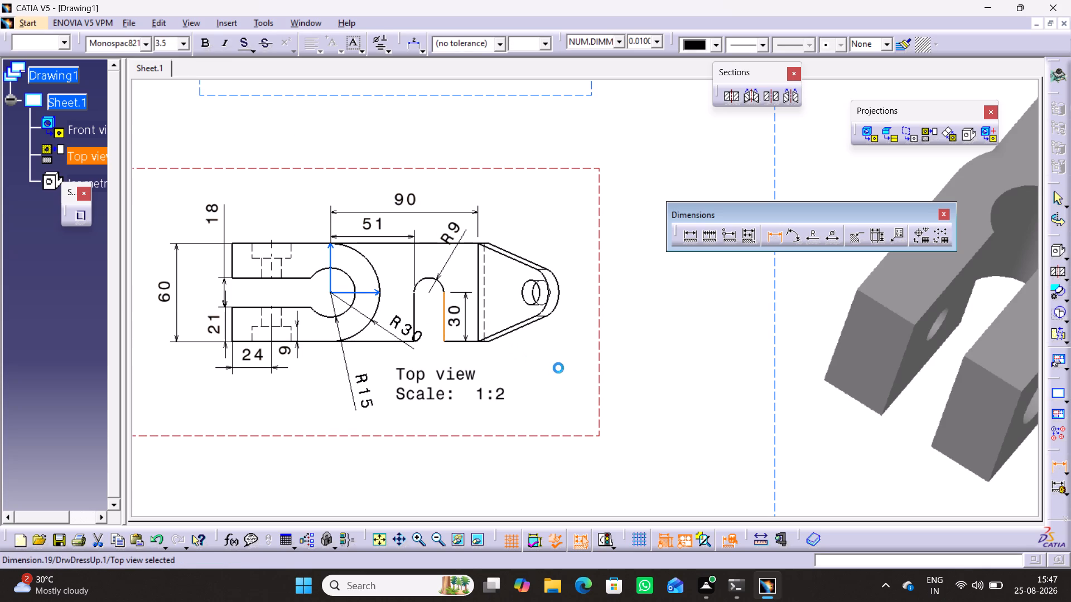
click(556, 363)
Dimension the height of the fork block along its end edge, just outside the block in the Front view.
middle_drag(475, 156, 469, 363)
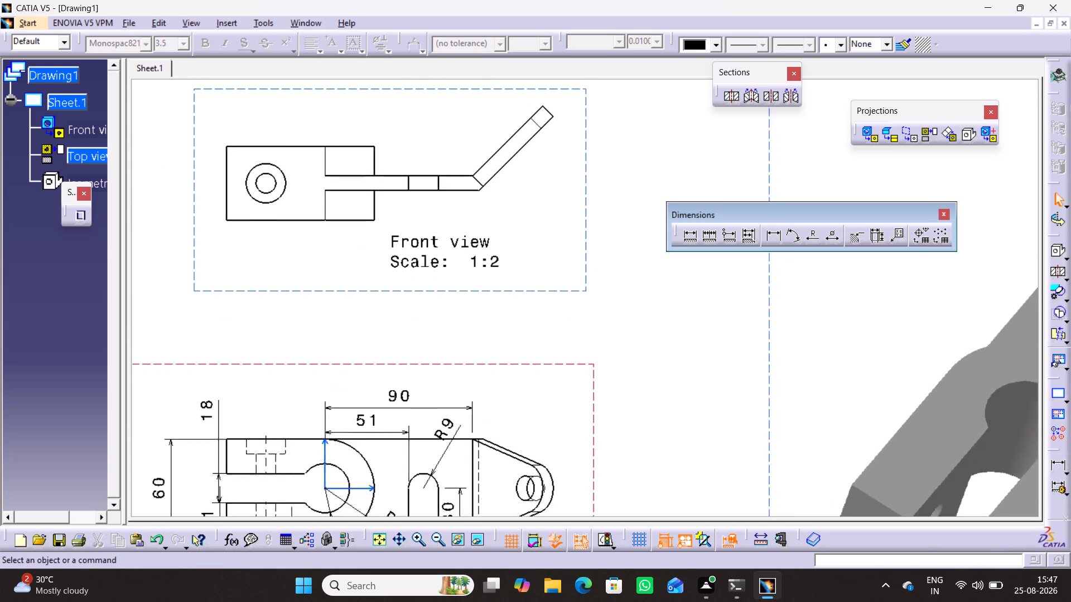
middle_drag(469, 363, 454, 435)
middle_drag(506, 327, 524, 332)
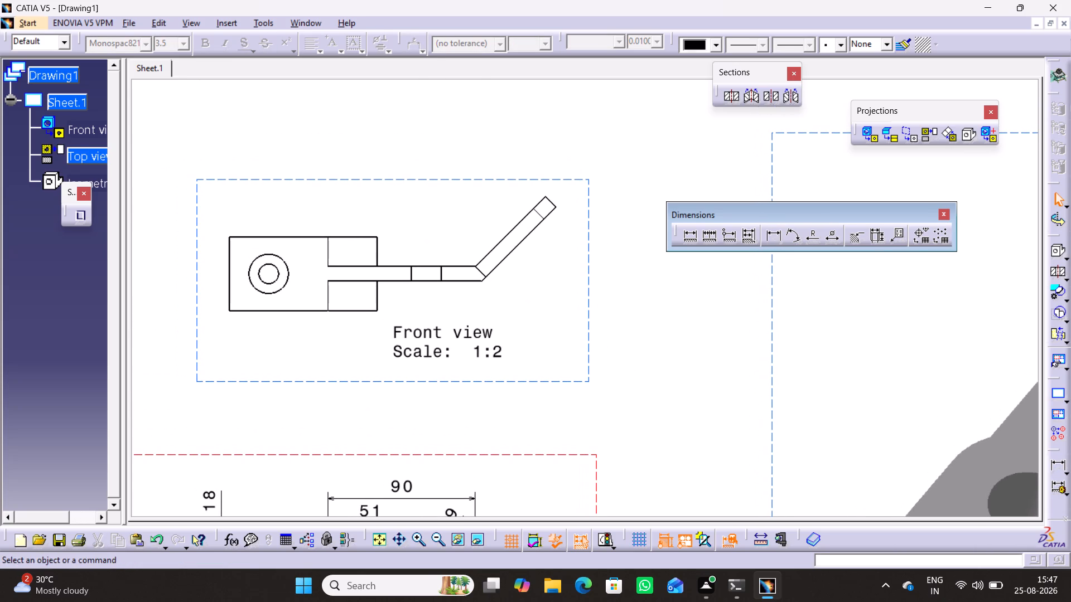
double_click(775, 236)
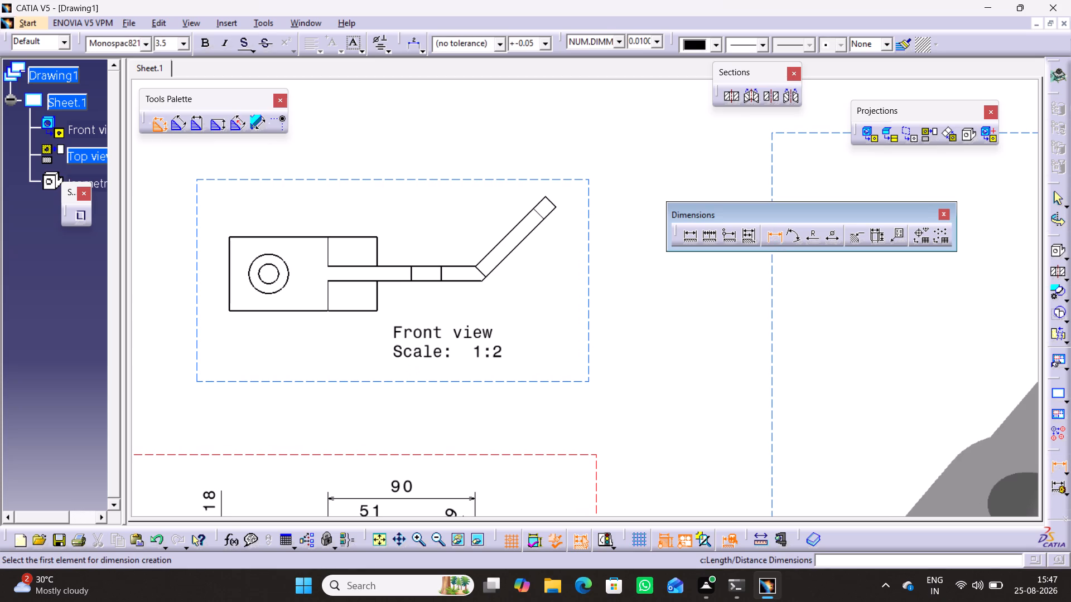
click(227, 287)
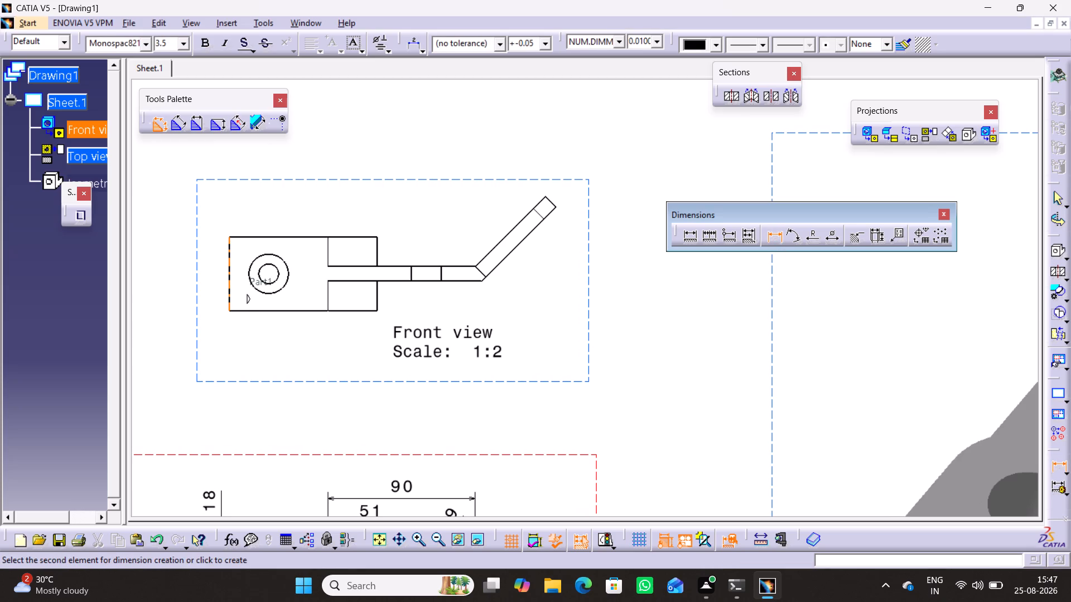
click(199, 279)
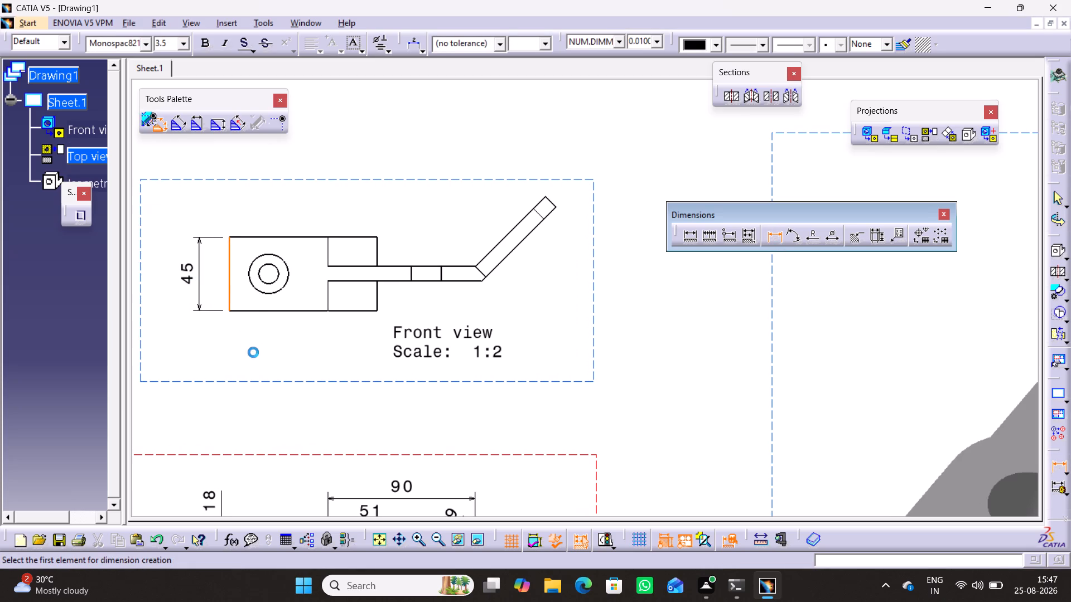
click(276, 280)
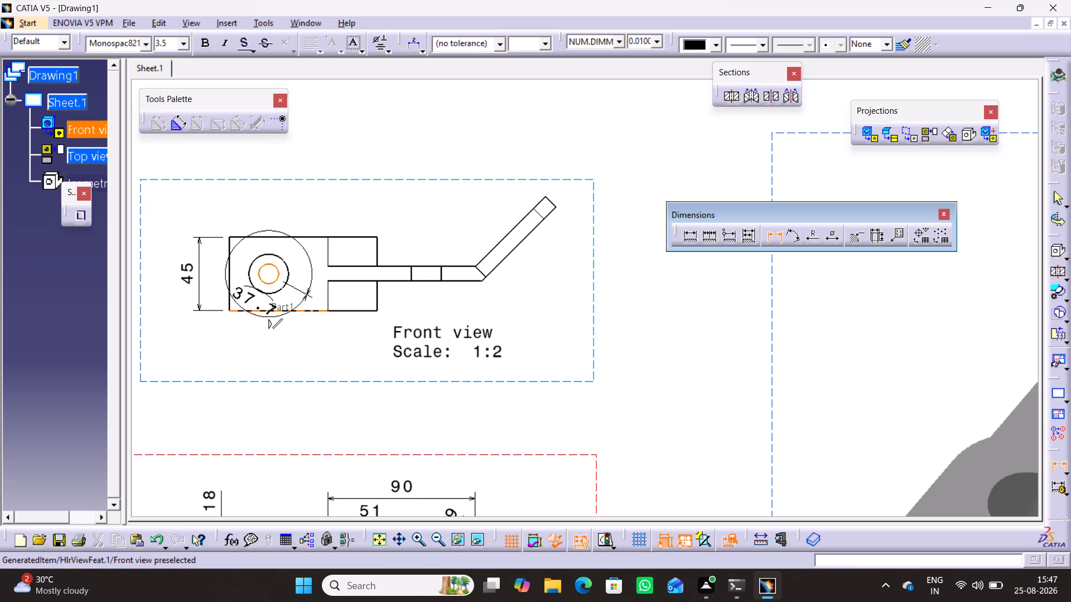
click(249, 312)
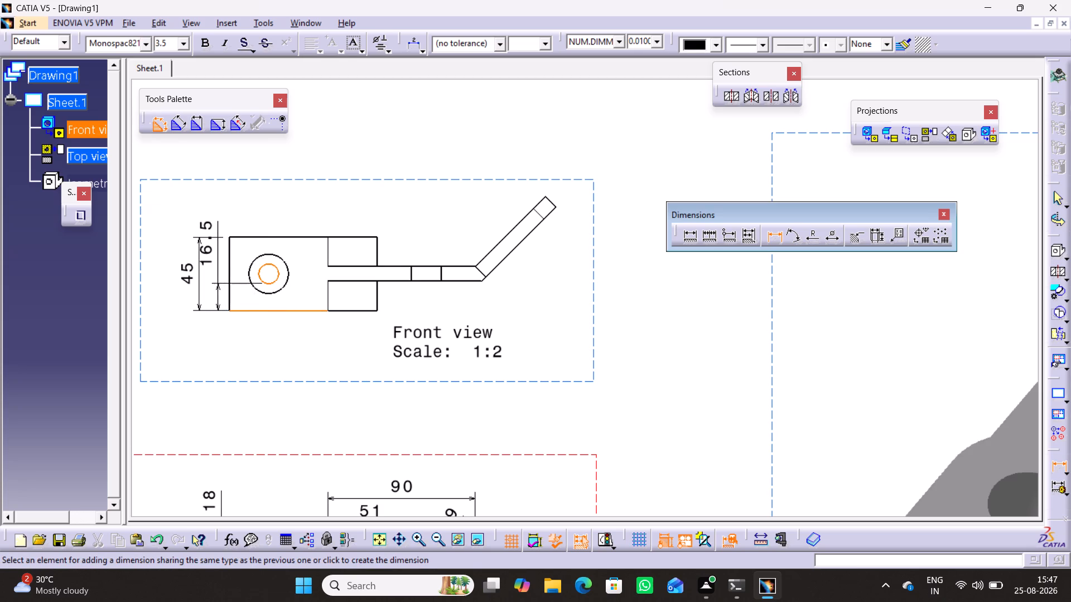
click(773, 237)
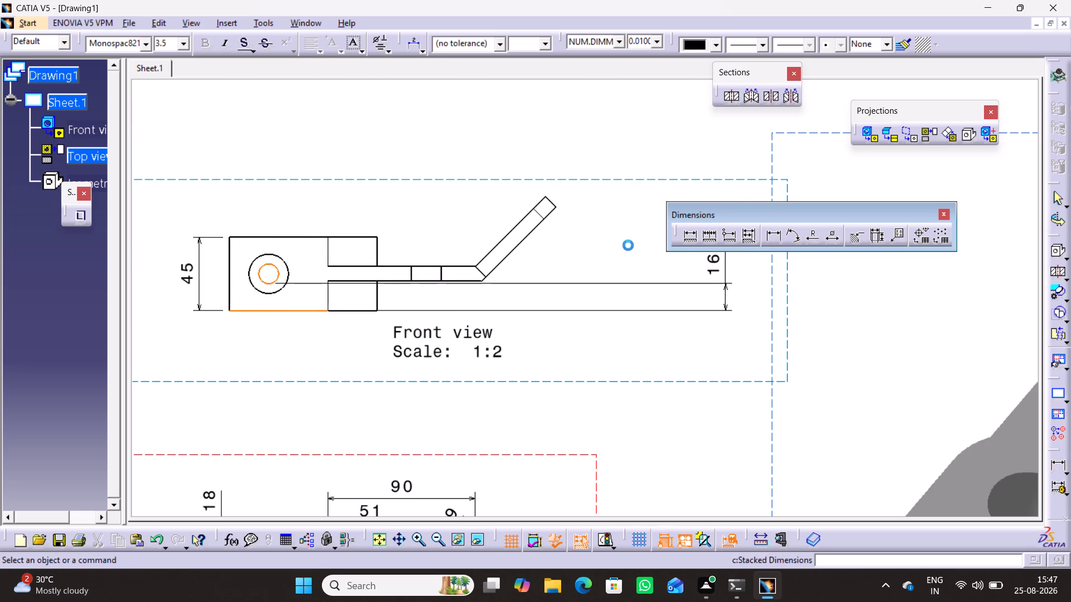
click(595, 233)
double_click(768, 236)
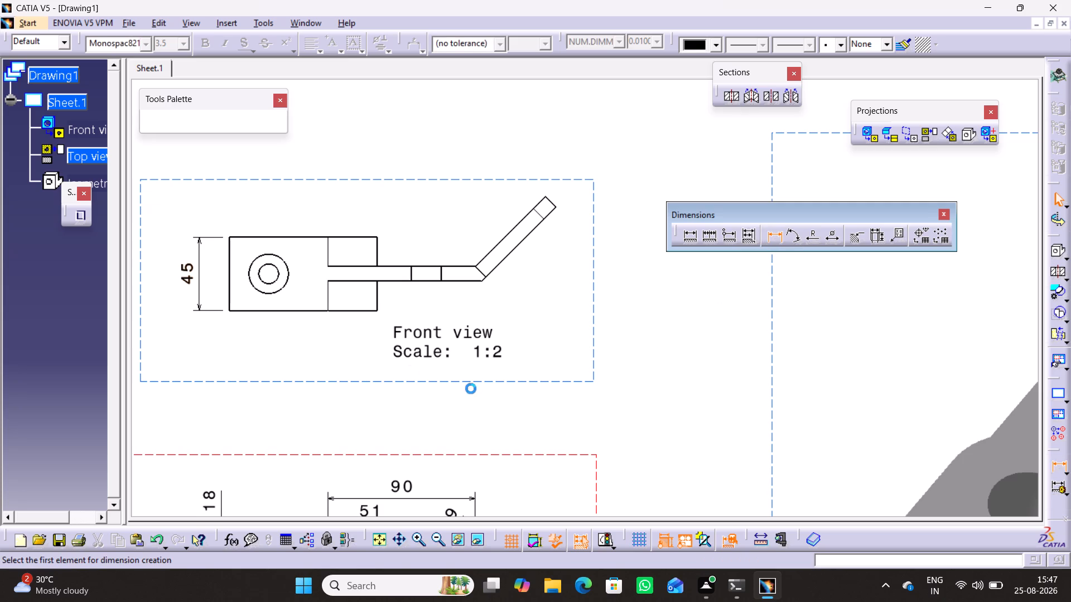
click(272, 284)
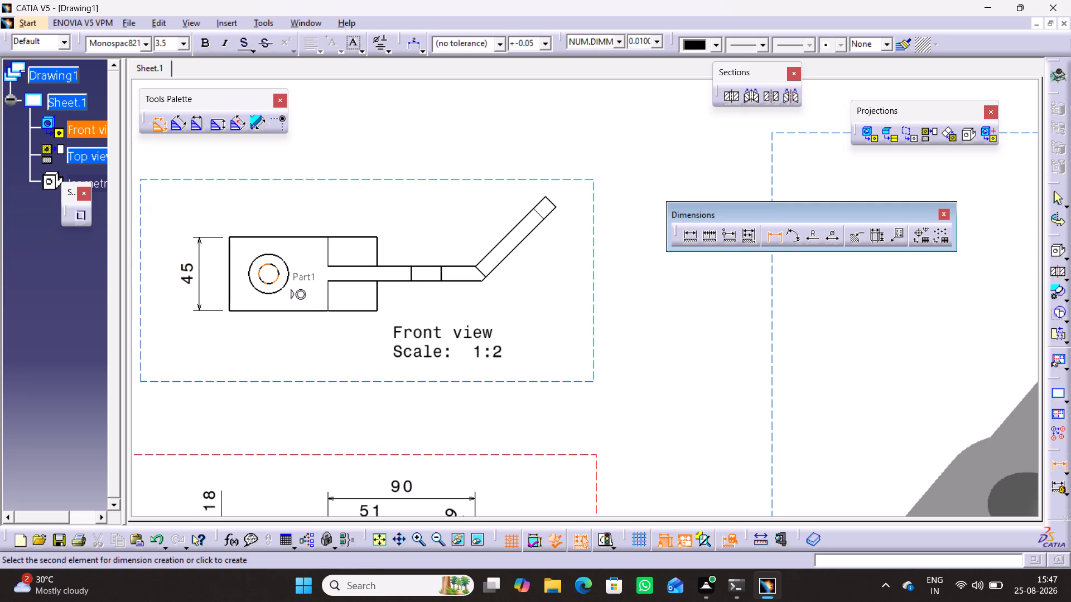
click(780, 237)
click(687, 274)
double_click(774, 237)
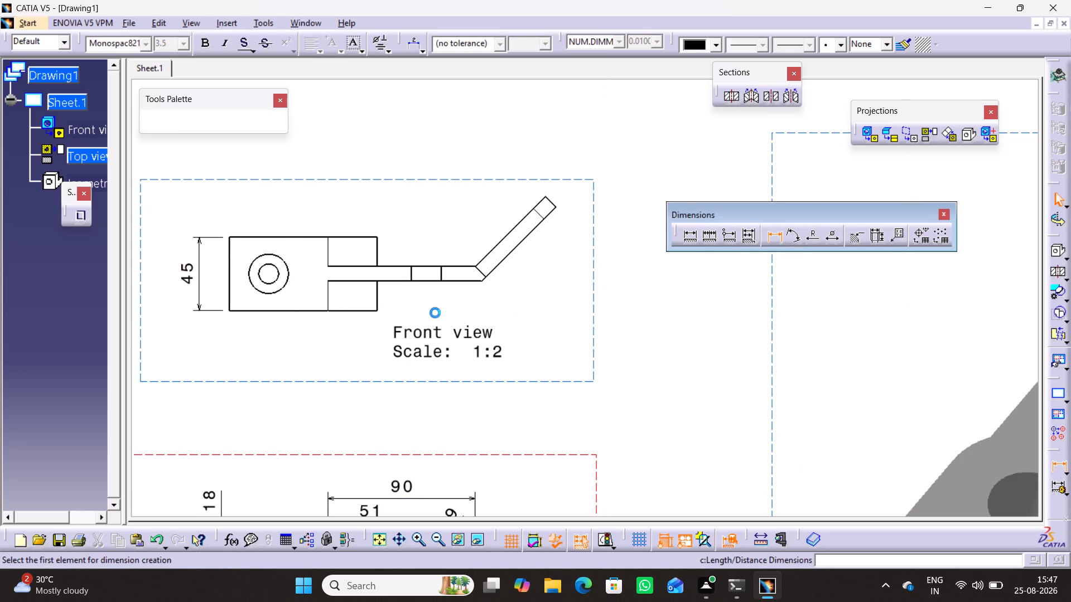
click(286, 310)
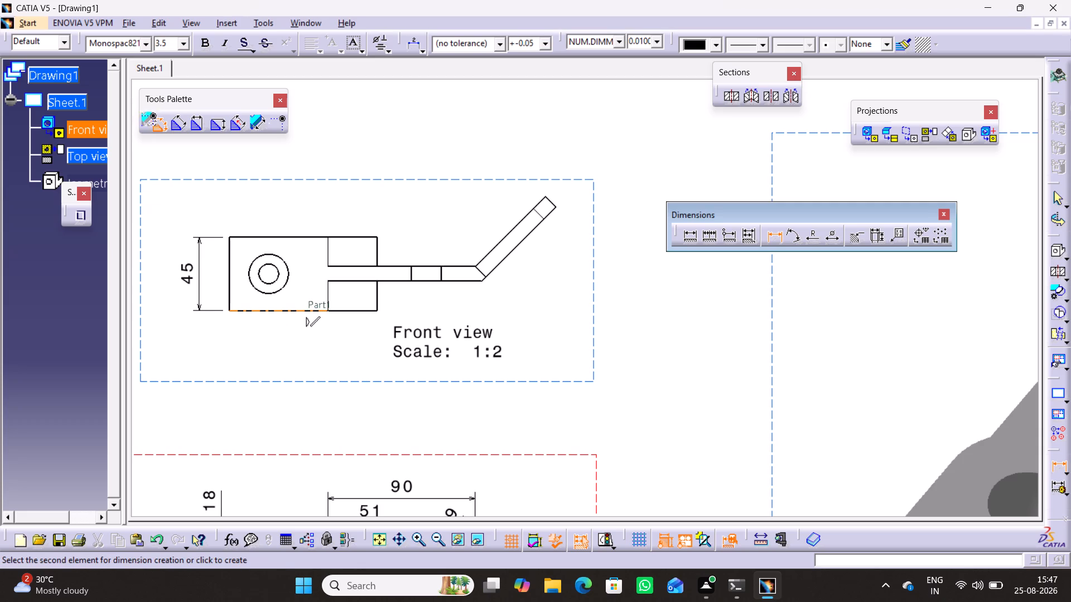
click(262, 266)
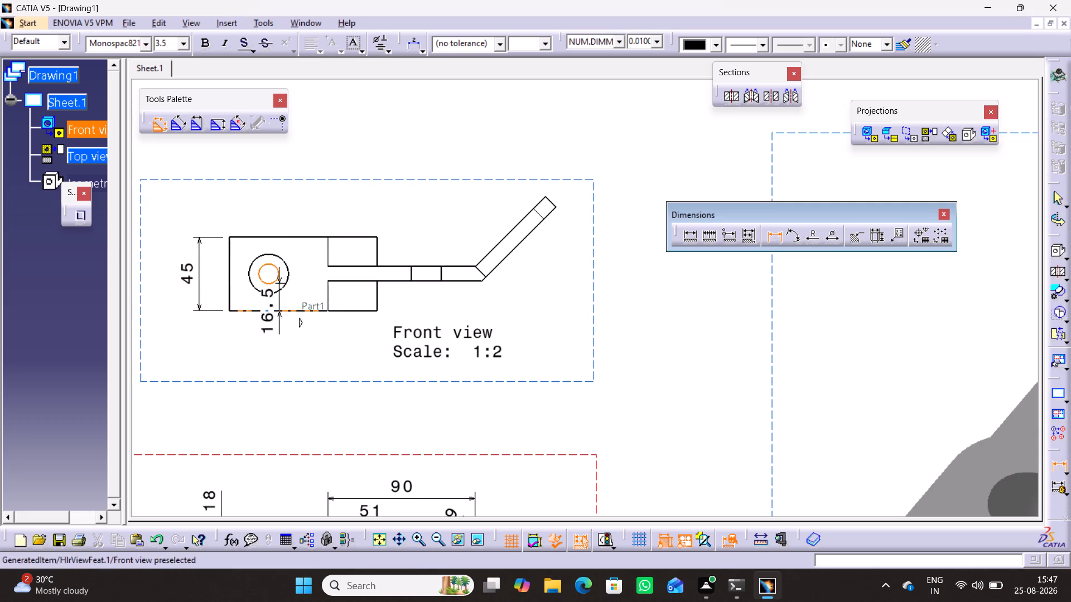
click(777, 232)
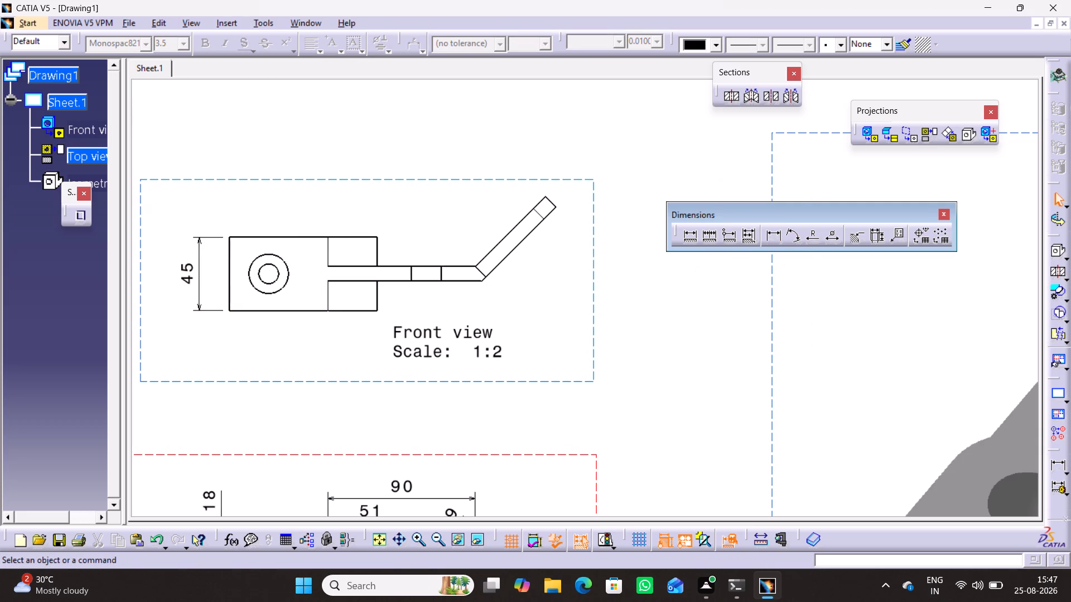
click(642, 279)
Activate the Front view and dimension the distance from the fork block's bottom edge to the view's horizontal axis, beside the block.
double_click(592, 311)
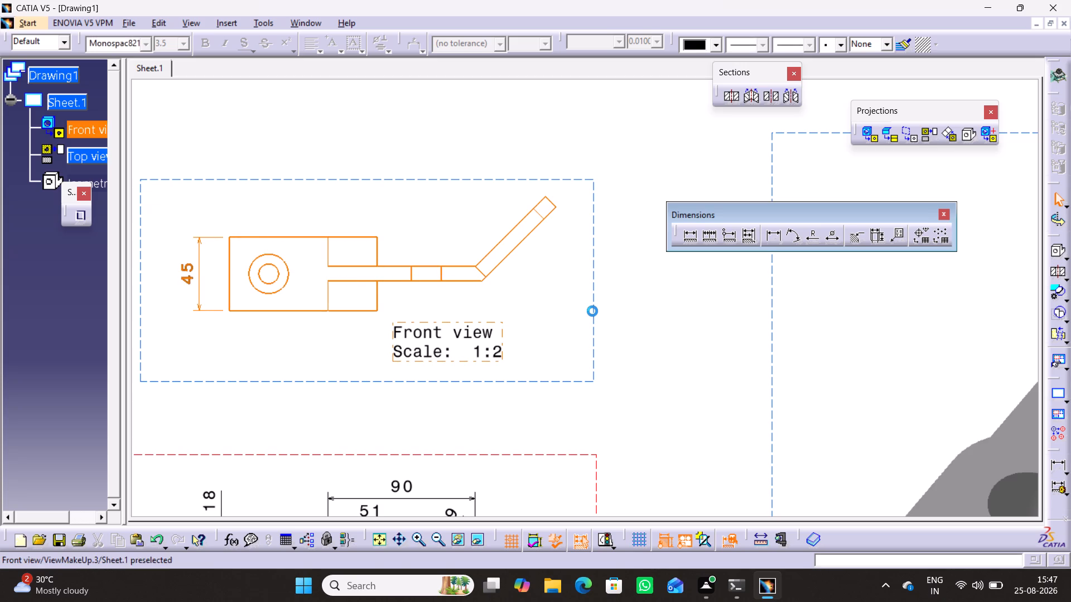
click(668, 333)
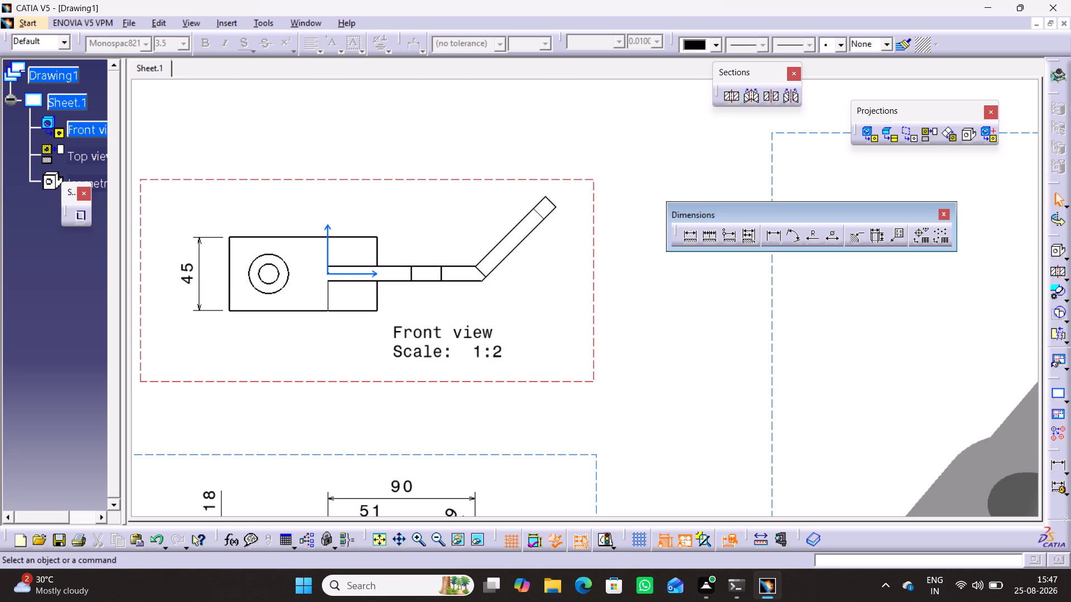
double_click(772, 235)
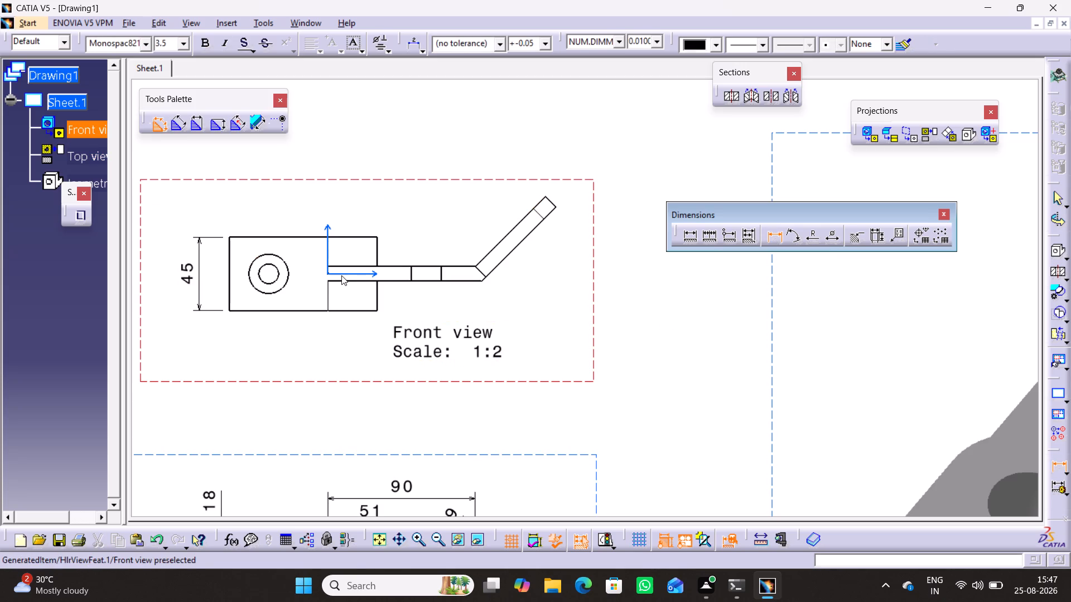
click(341, 273)
click(315, 311)
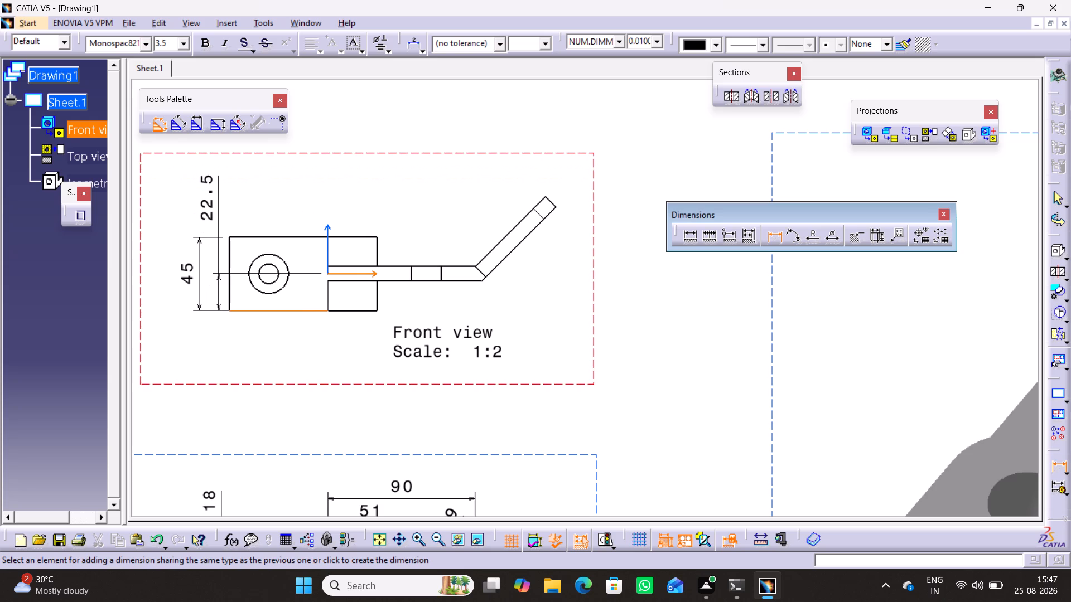
click(223, 261)
click(244, 358)
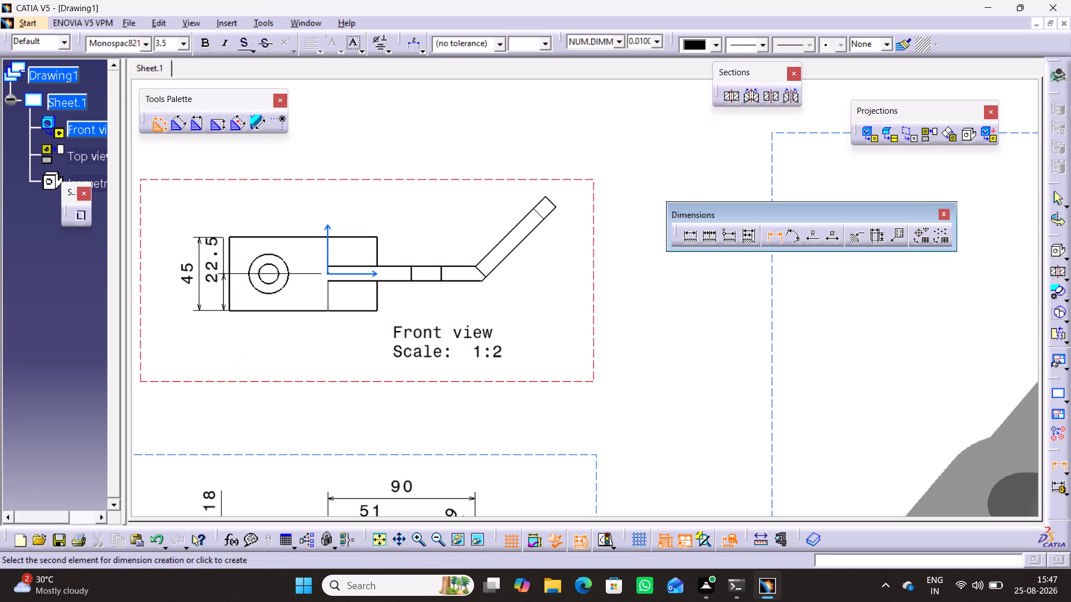
Move the fork block's 45 overall height dimension farther out from the block in the Front view.
drag(190, 274, 166, 269)
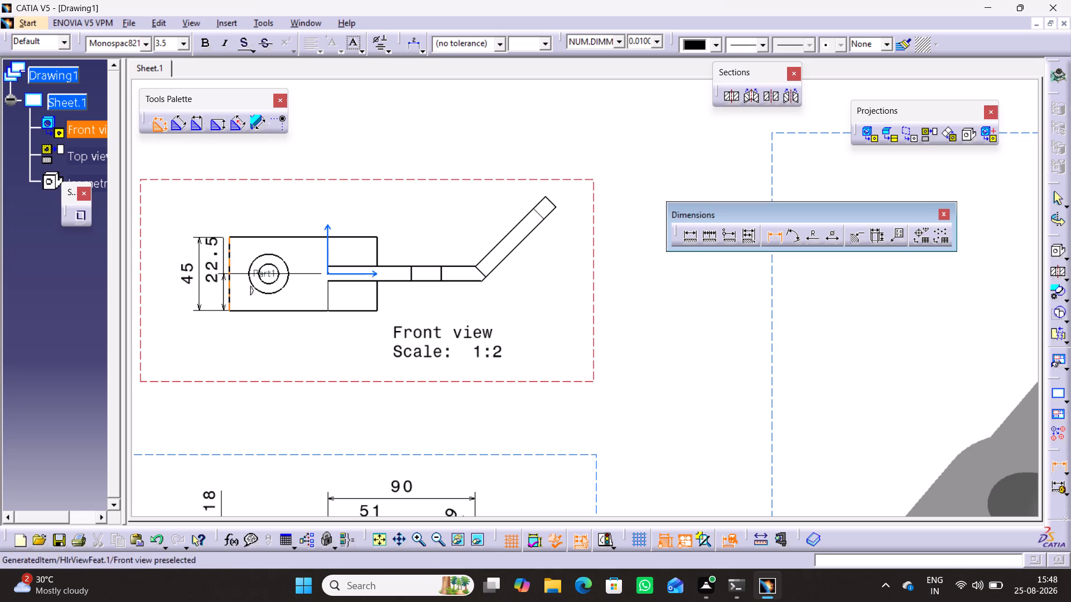
click(778, 237)
drag(186, 273, 175, 274)
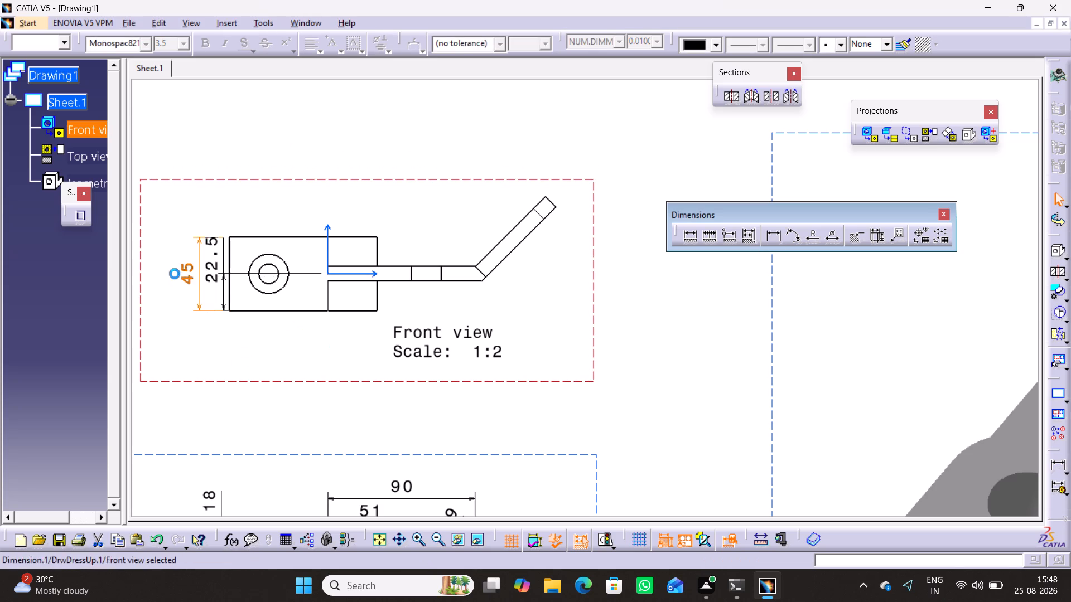
drag(175, 274, 162, 273)
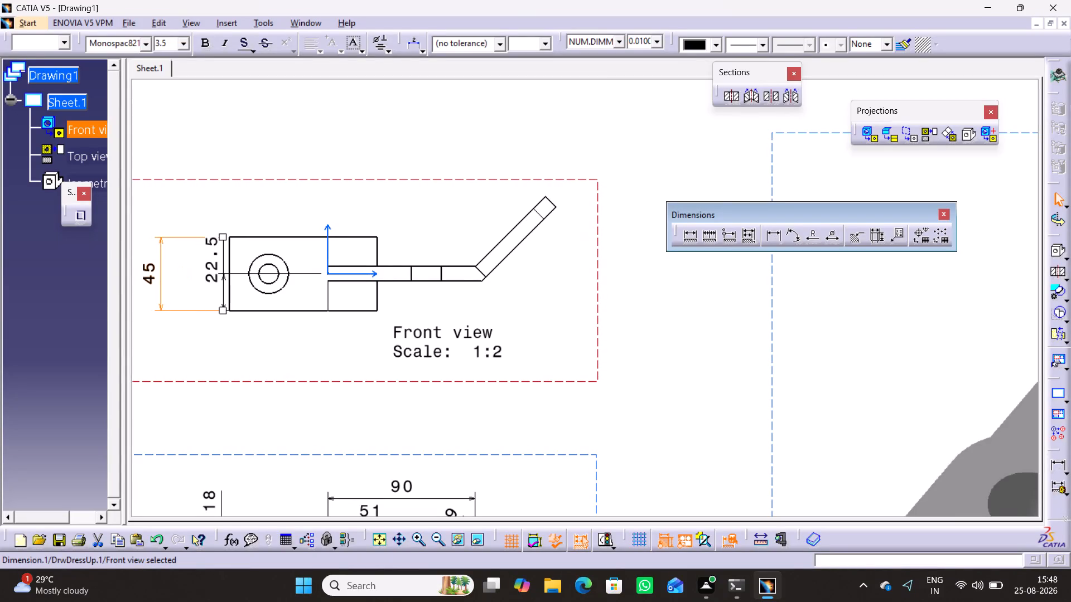
click(238, 335)
Reposition the 22.5 dimension in the Front view between the block outline and the 45 dimension.
drag(210, 258, 209, 281)
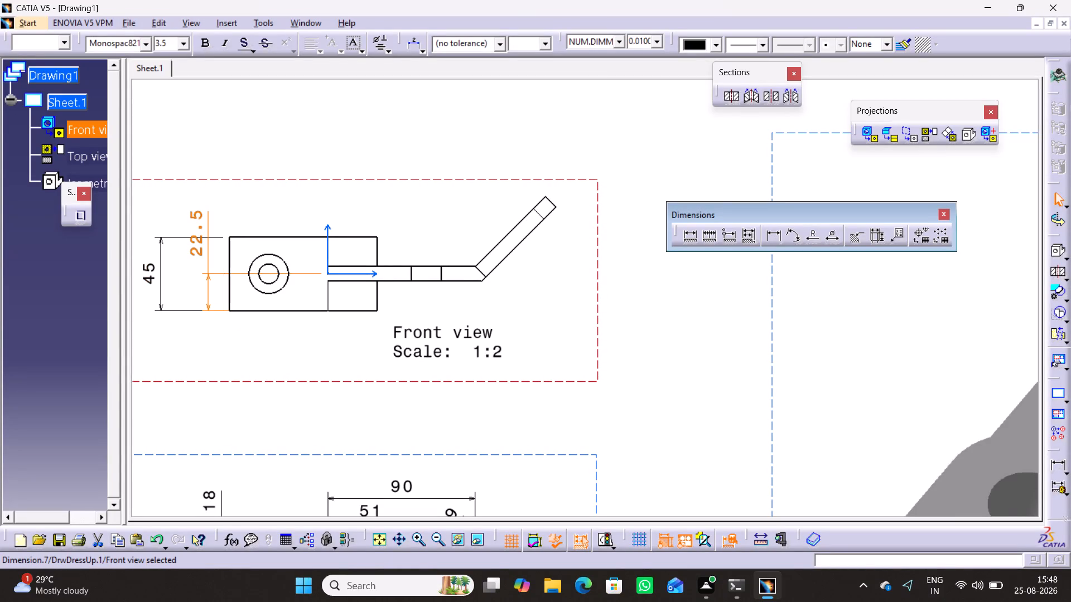
drag(209, 281, 204, 271)
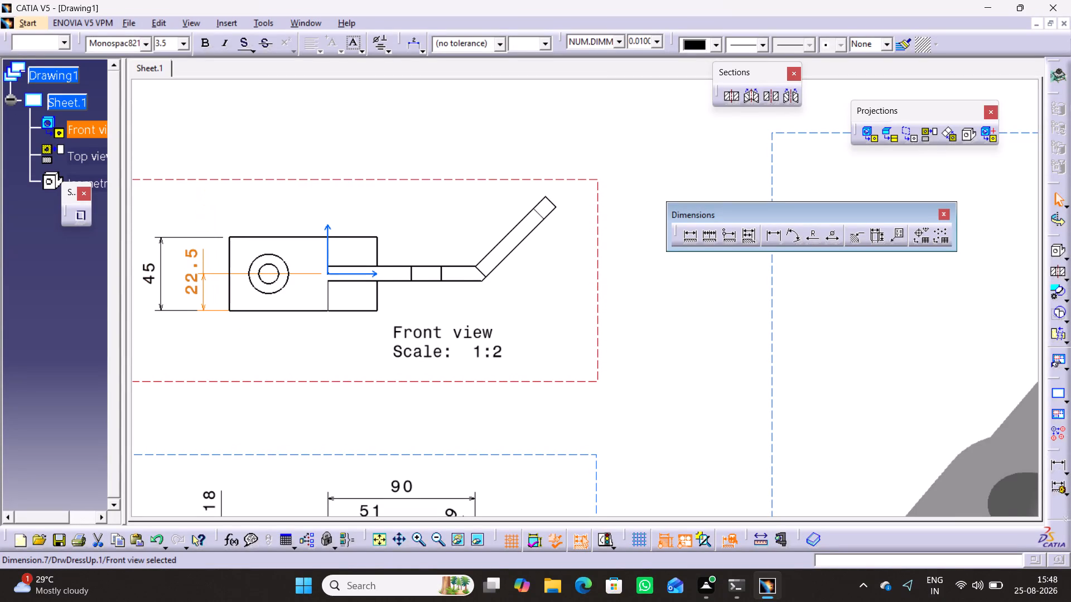
drag(204, 271, 213, 265)
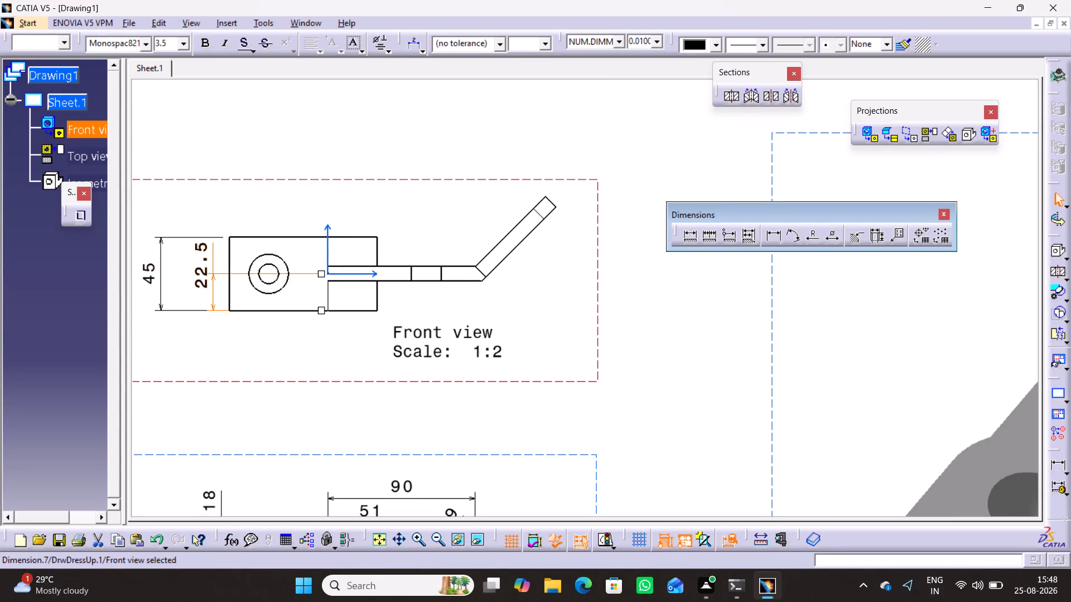
click(260, 337)
Dimension the fork block's short vertical edge below the plate in the Front view, with the text below the block.
click(770, 239)
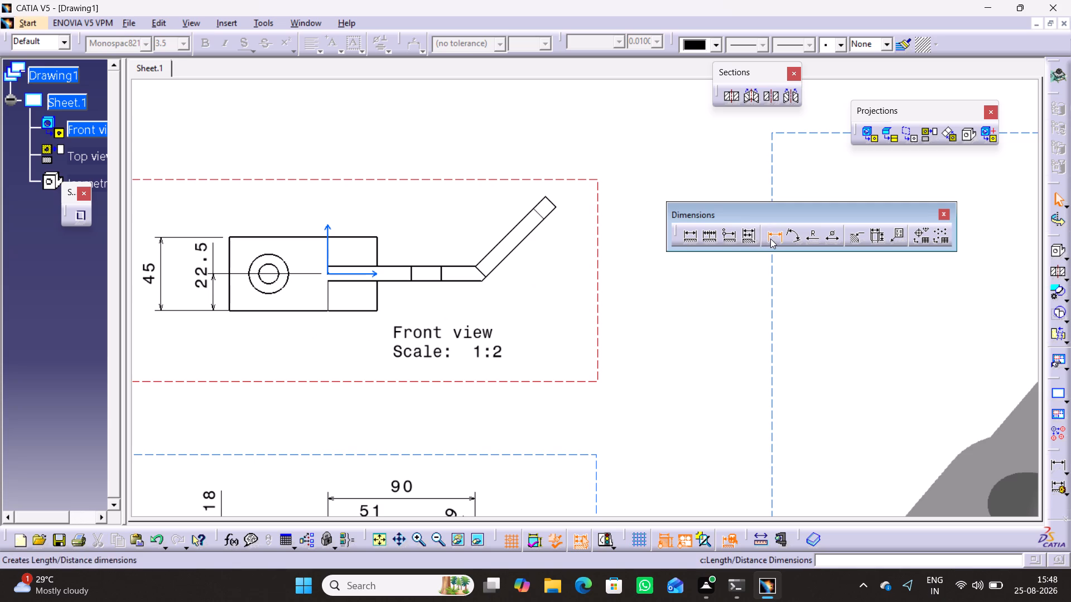
click(770, 239)
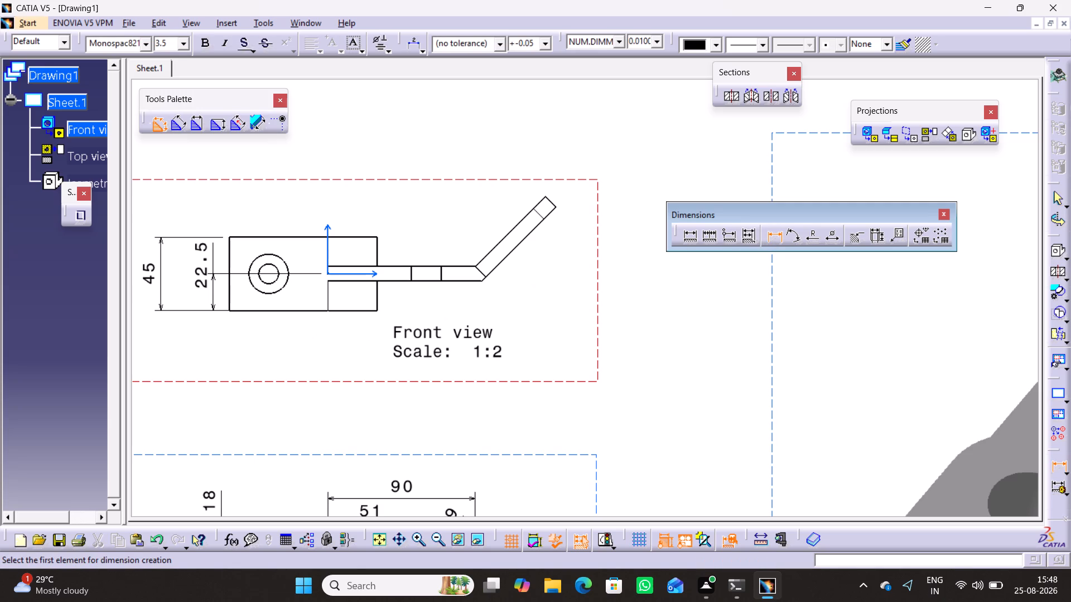
click(378, 300)
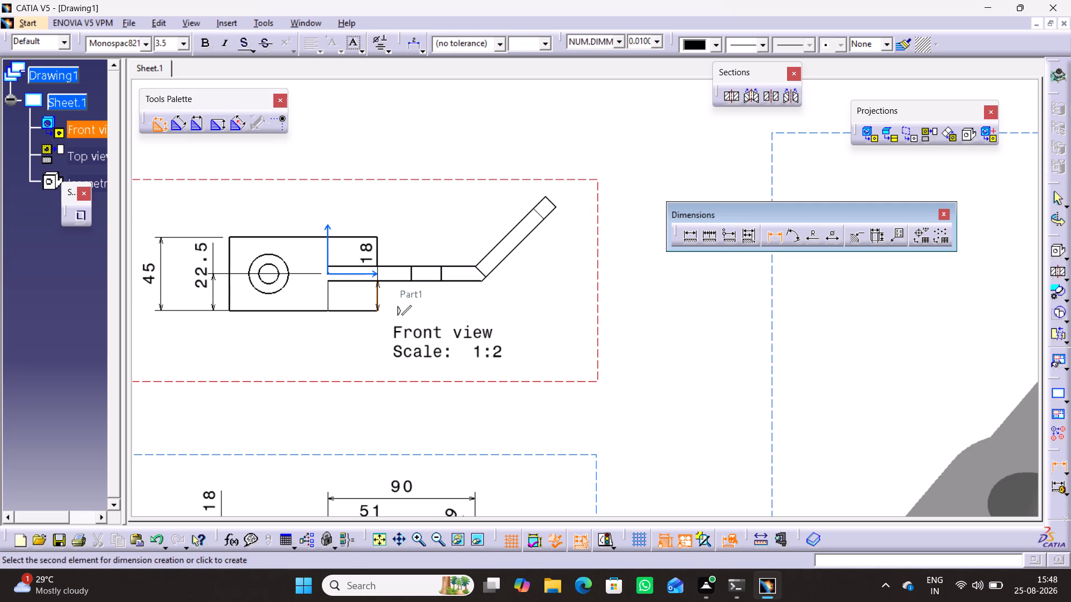
click(384, 333)
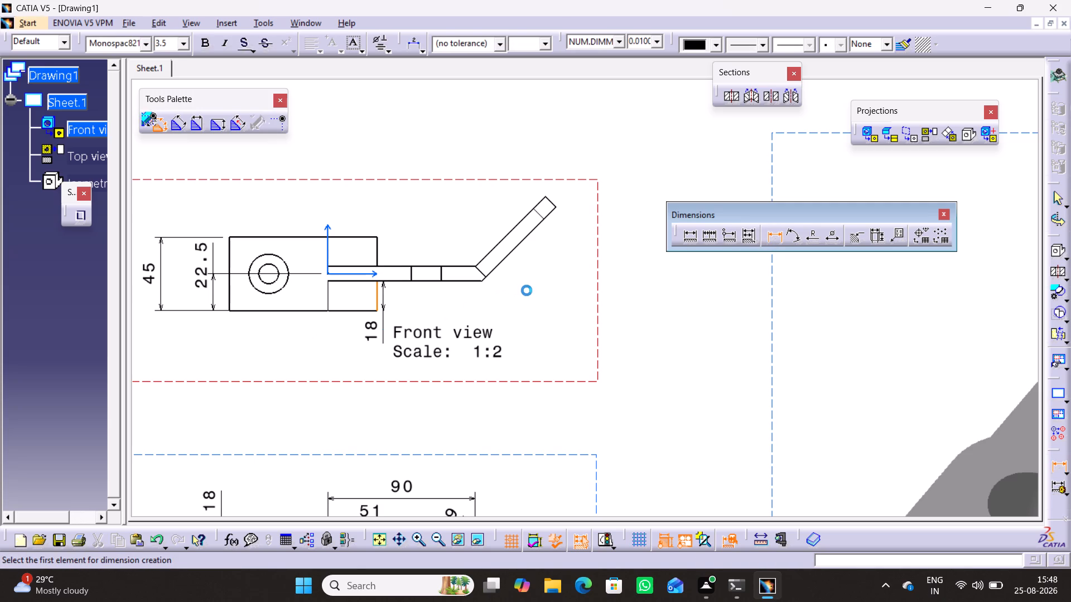
click(527, 290)
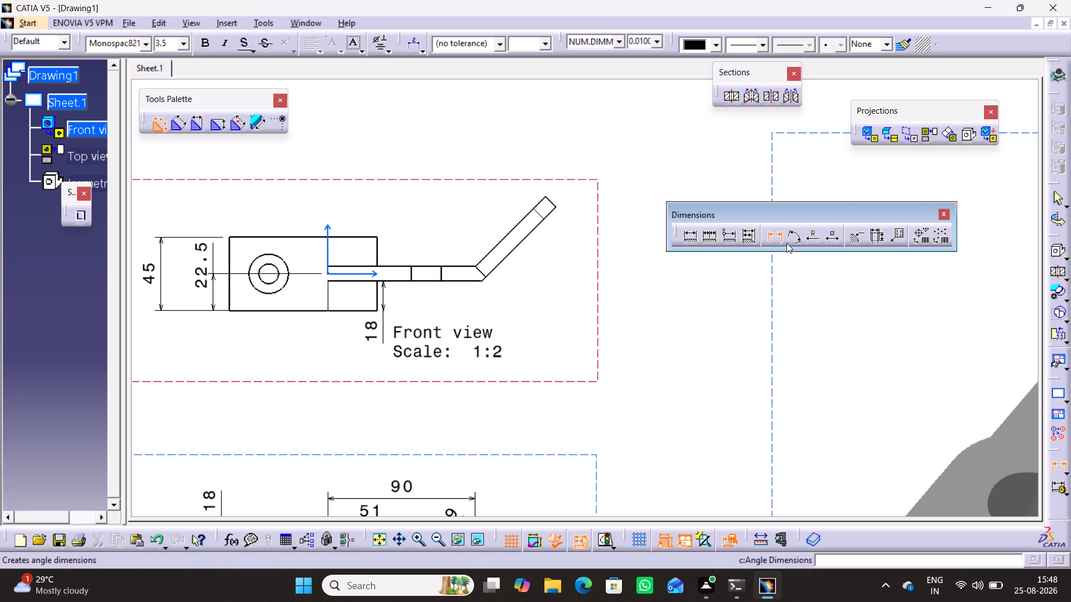
click(766, 238)
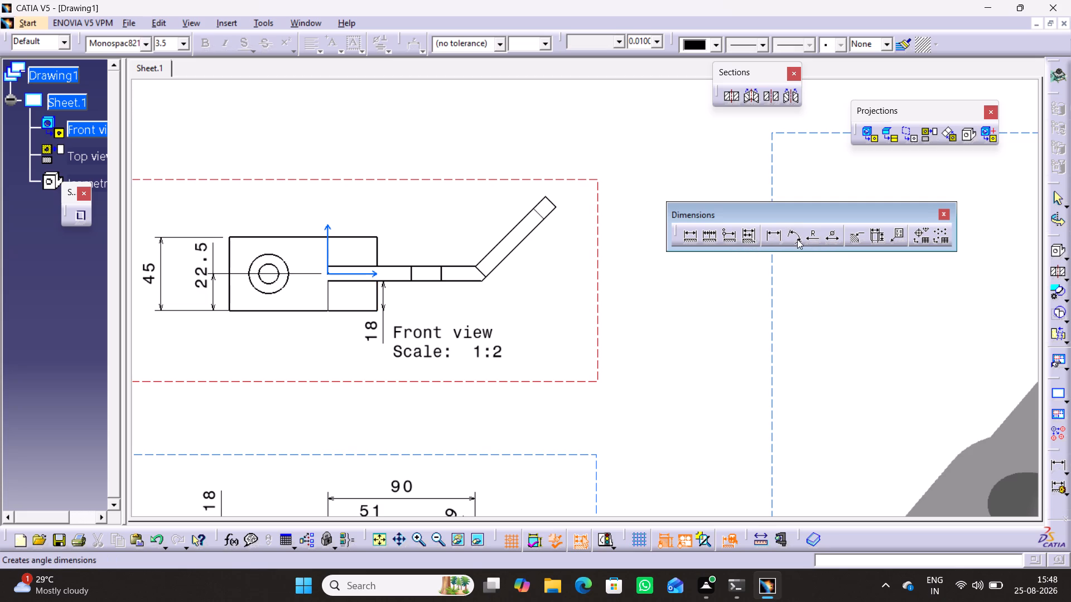
Add an angle dimension between the flat plate's top edge and the bent arm's upper edge in the Front view, placed above the bend.
click(794, 237)
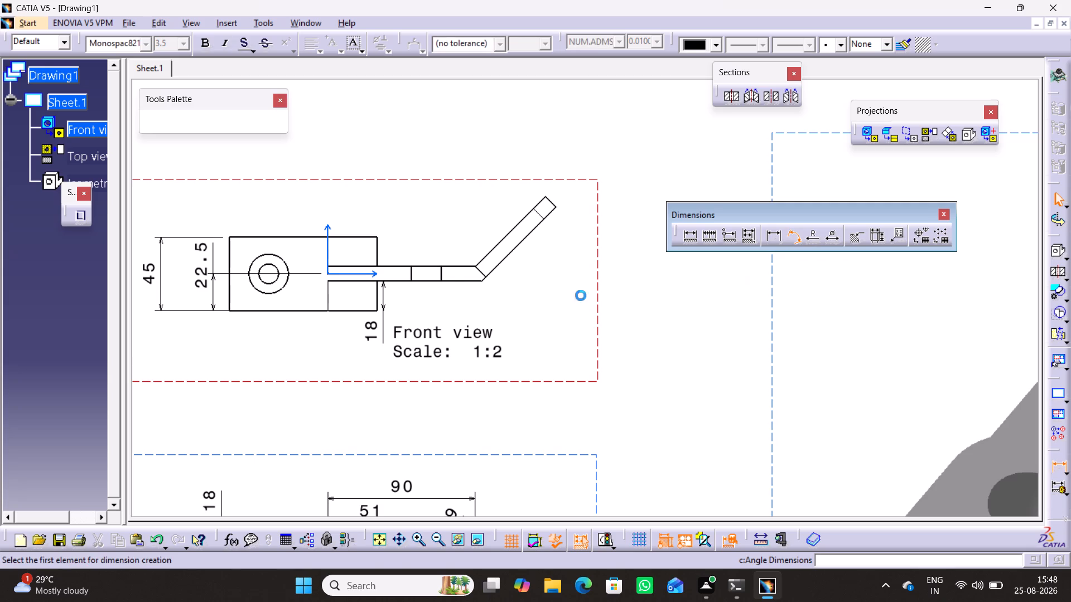
click(456, 267)
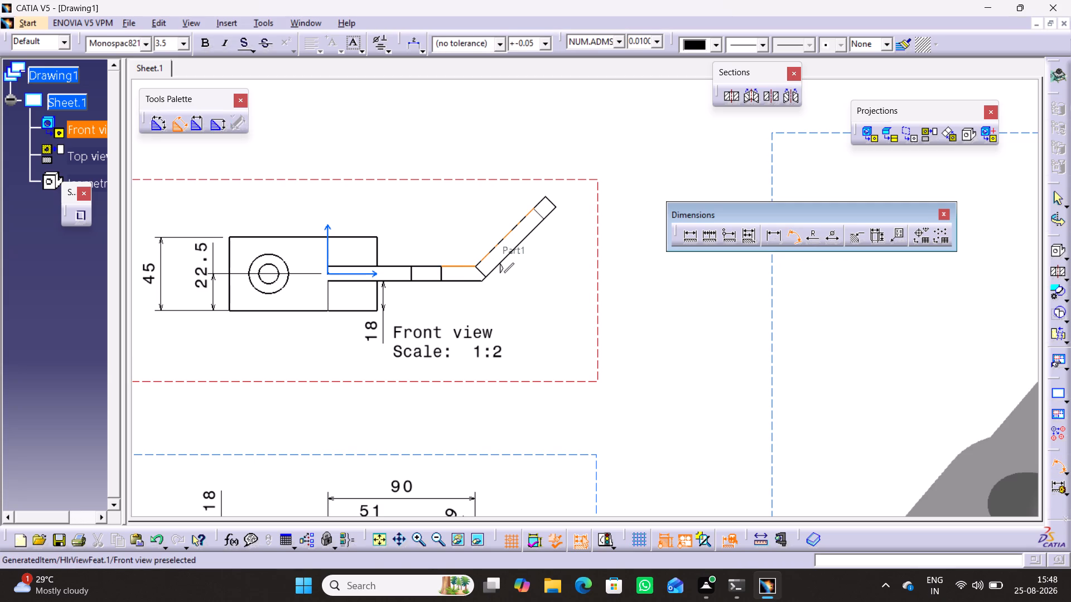
click(484, 255)
click(456, 251)
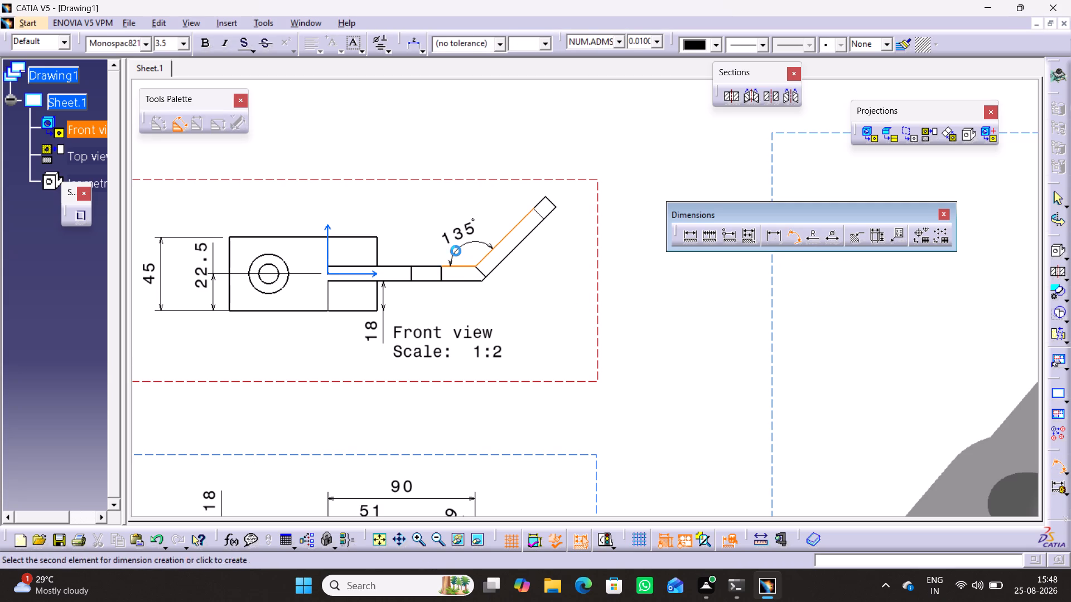
click(543, 289)
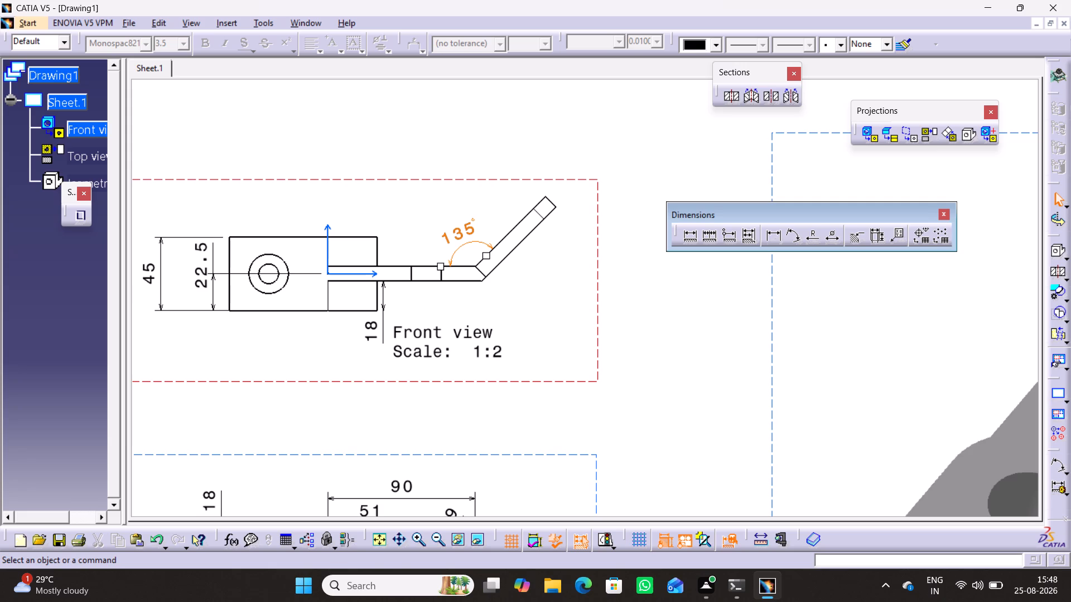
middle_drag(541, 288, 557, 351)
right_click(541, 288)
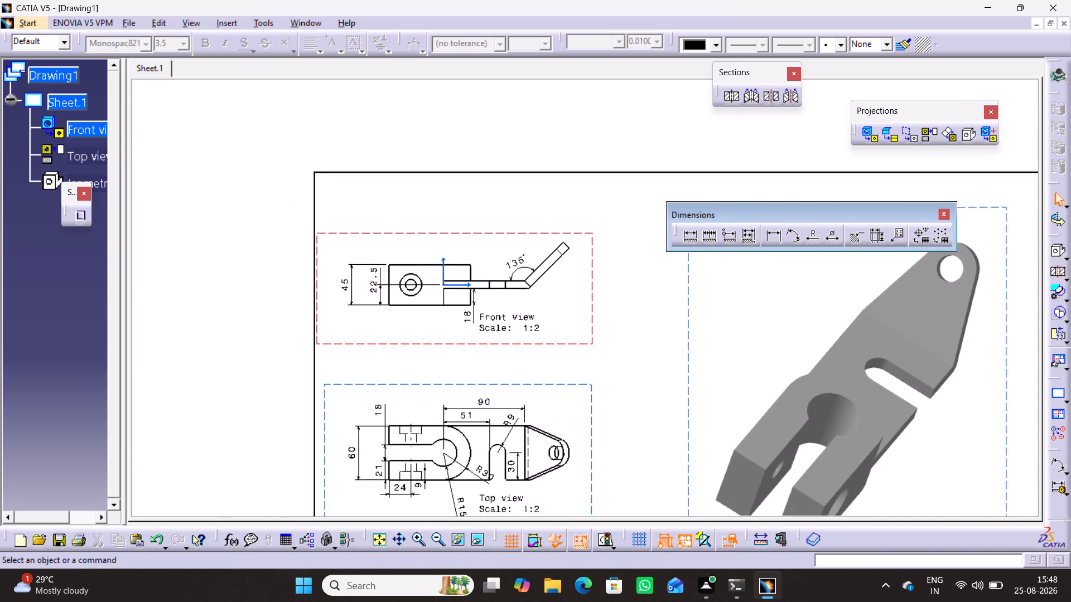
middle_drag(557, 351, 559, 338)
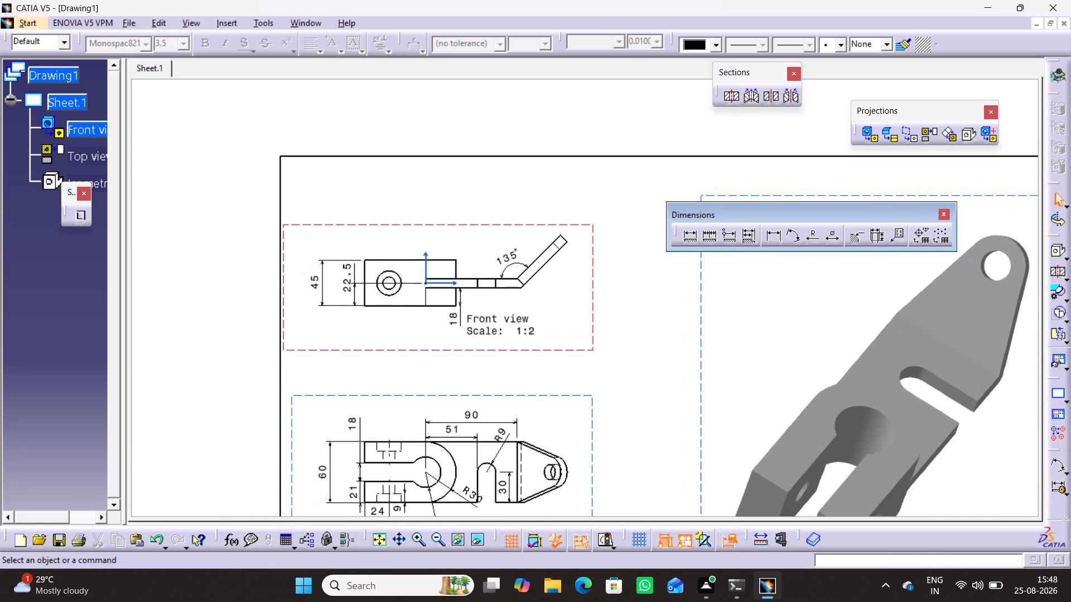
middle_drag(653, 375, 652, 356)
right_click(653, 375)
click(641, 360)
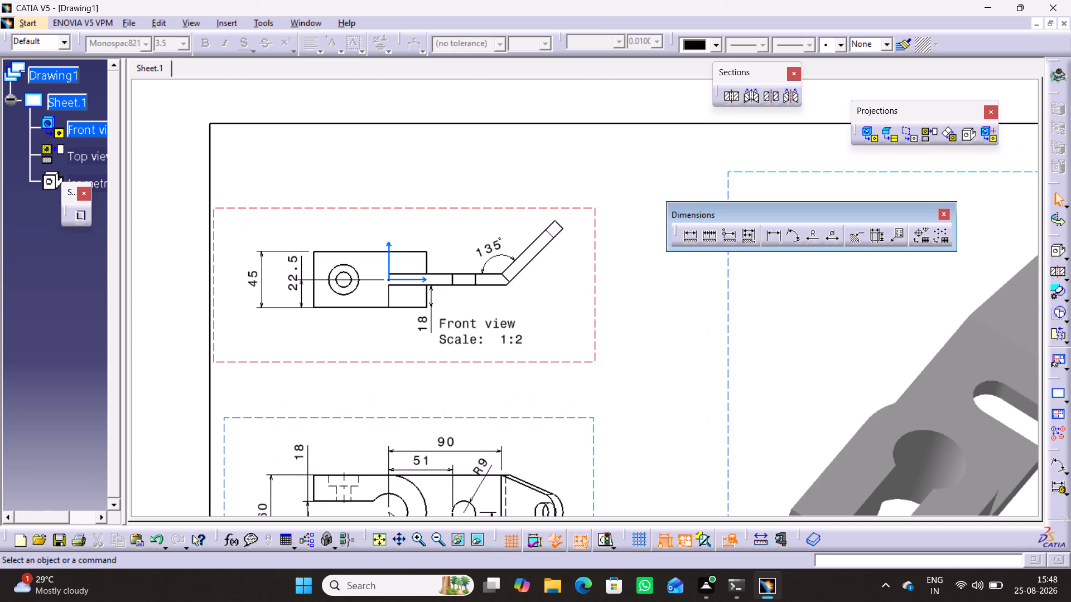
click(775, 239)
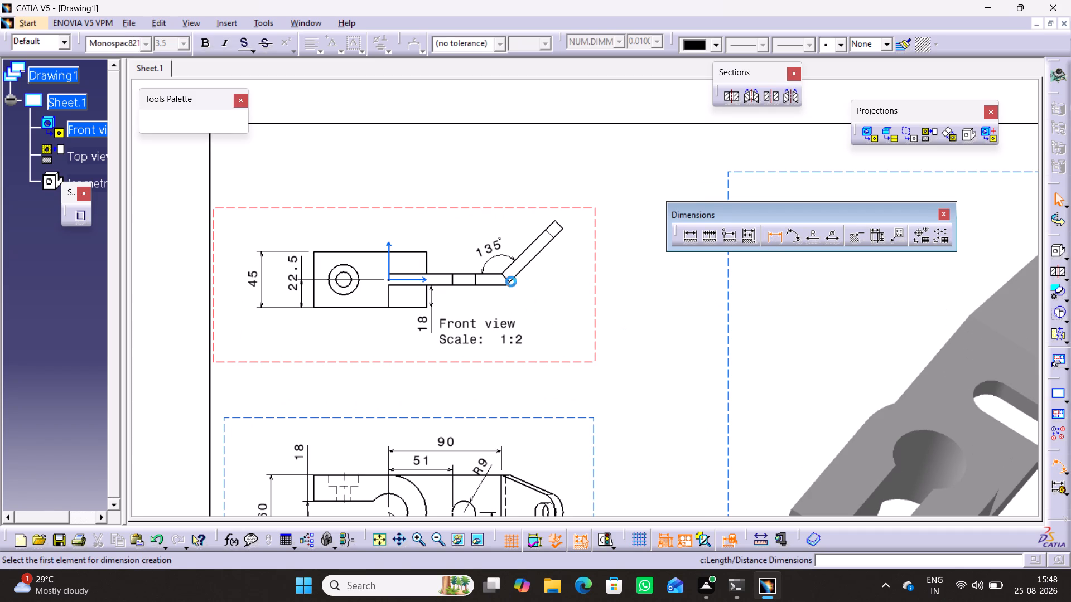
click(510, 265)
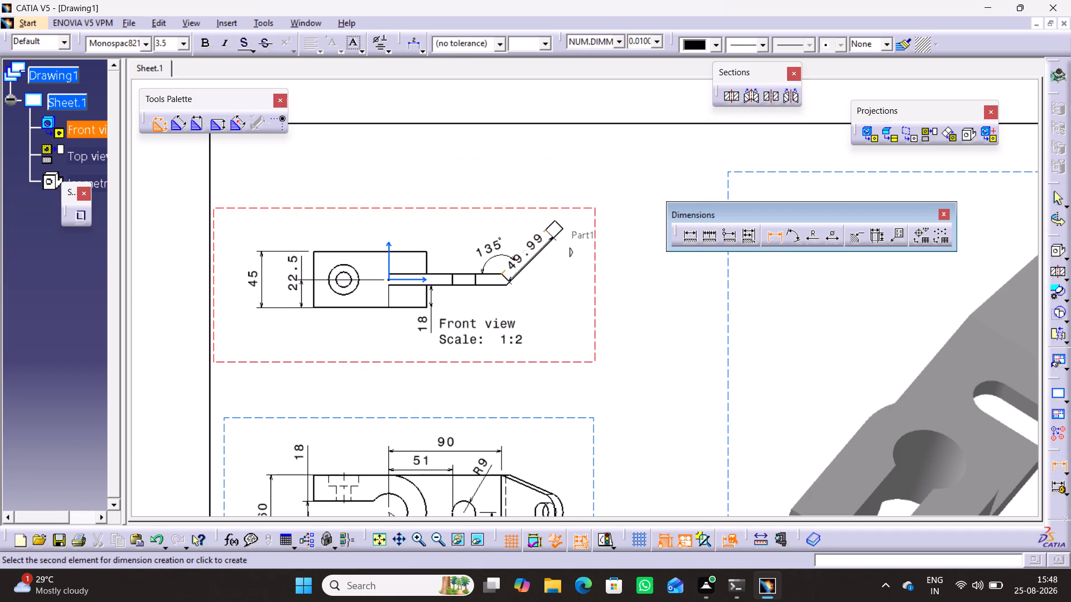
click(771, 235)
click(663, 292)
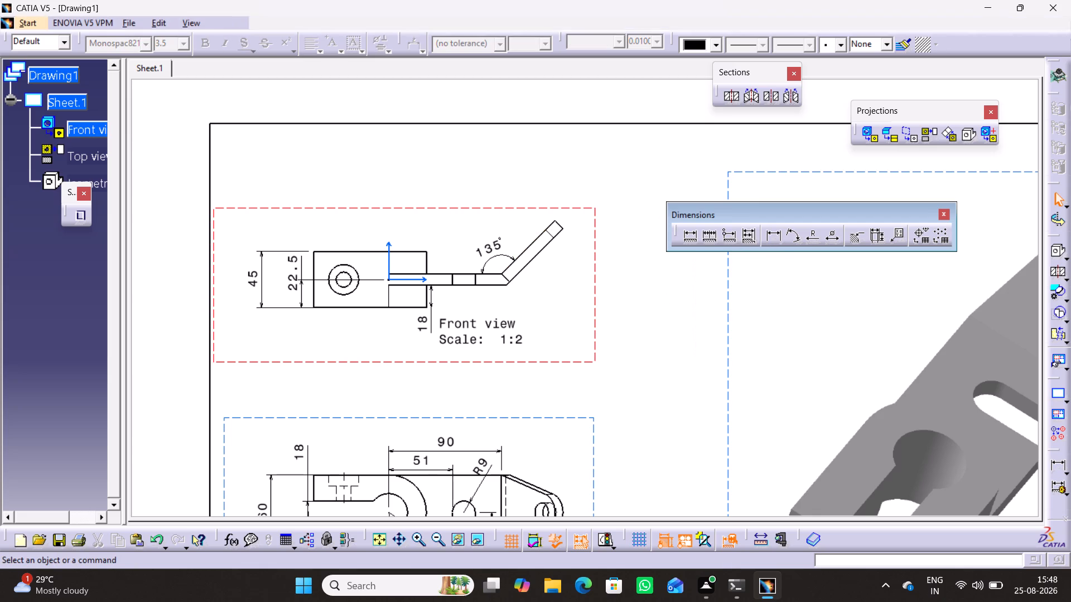
Dimension the bent arm's length from the bend line to its end edge in the Front view, placed parallel above the arm.
click(777, 236)
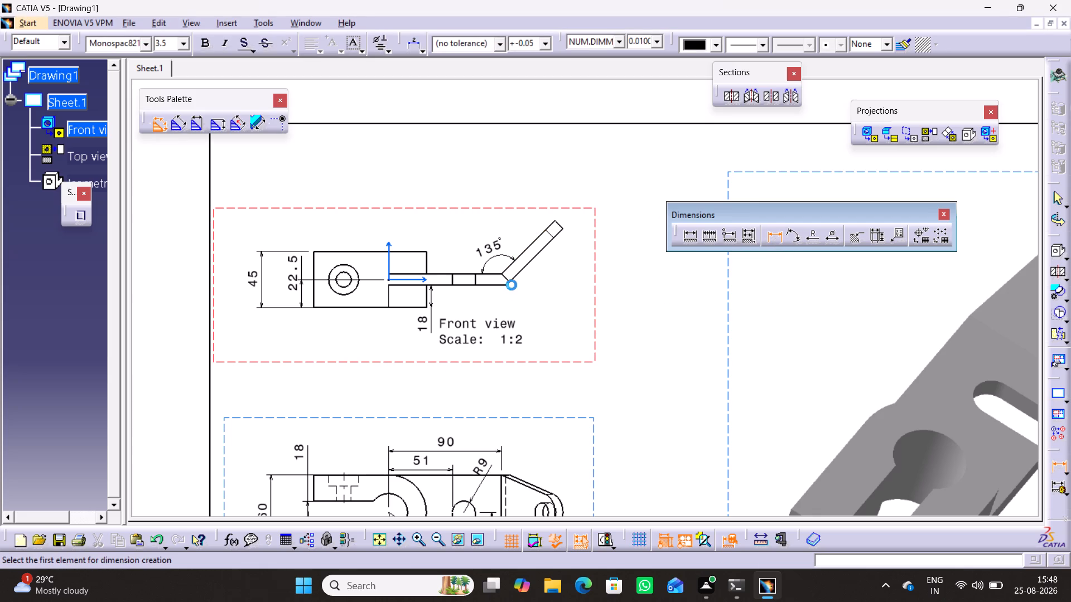
click(508, 279)
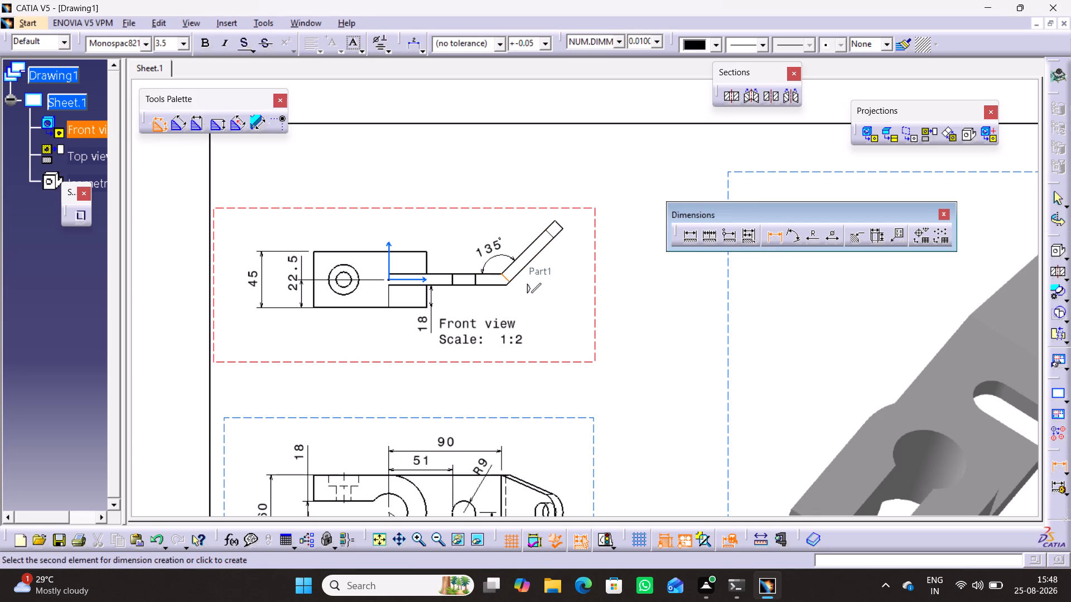
click(559, 224)
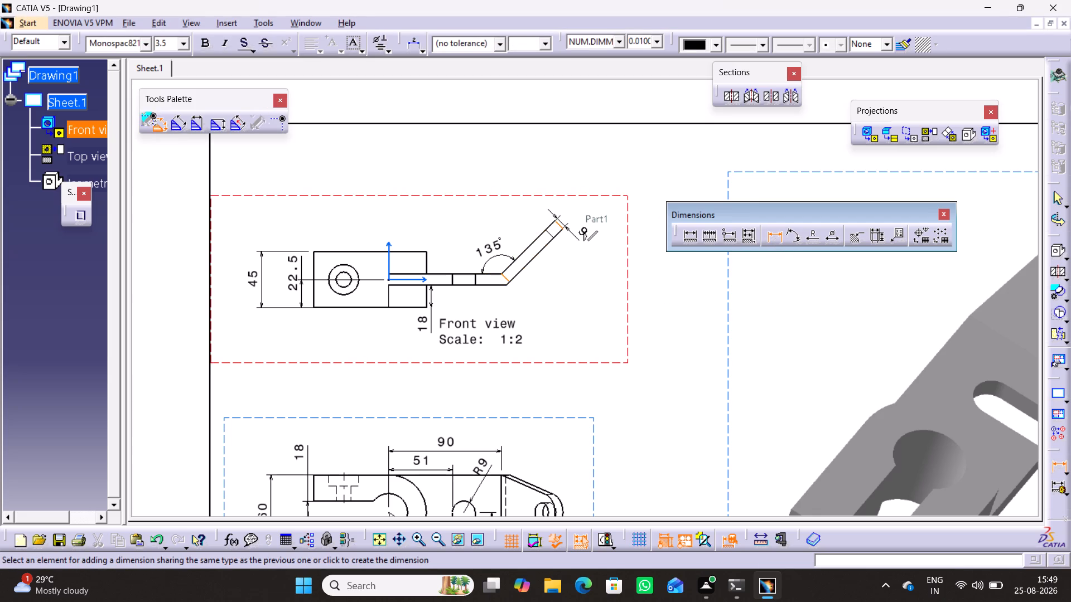
click(489, 215)
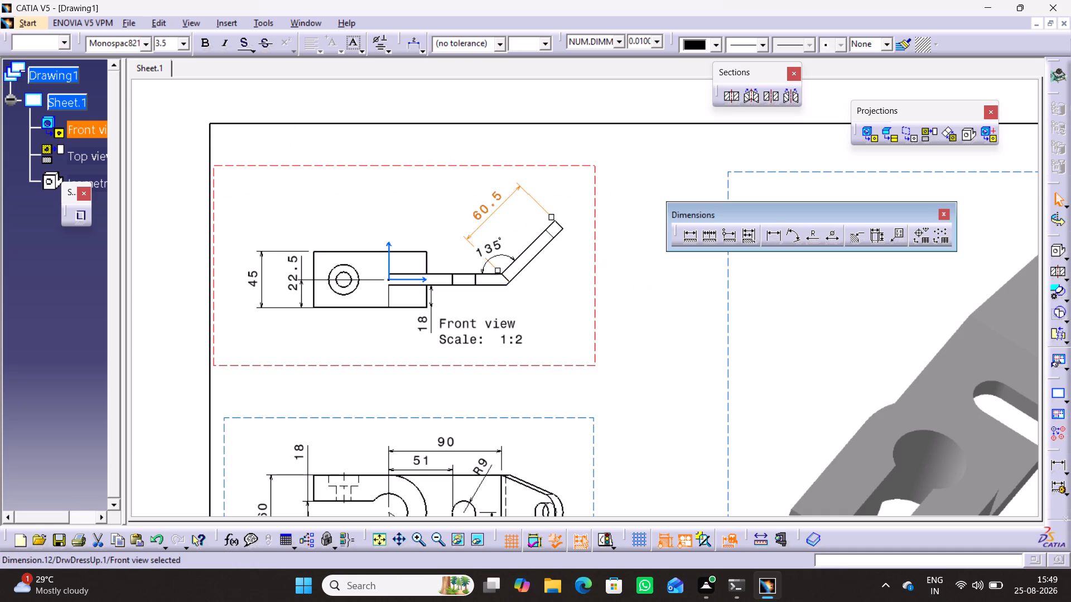
click(647, 292)
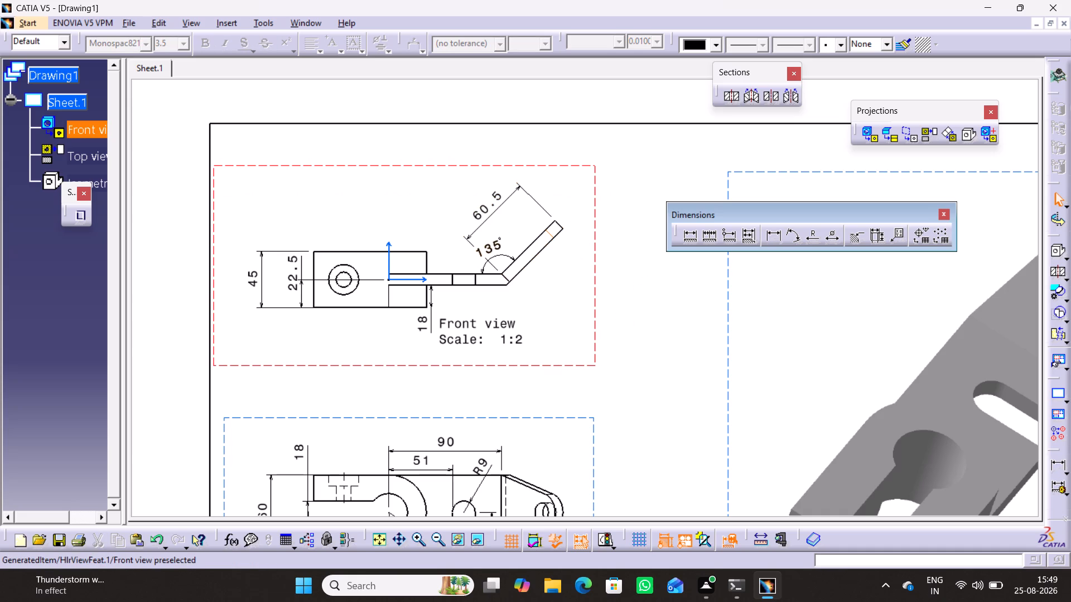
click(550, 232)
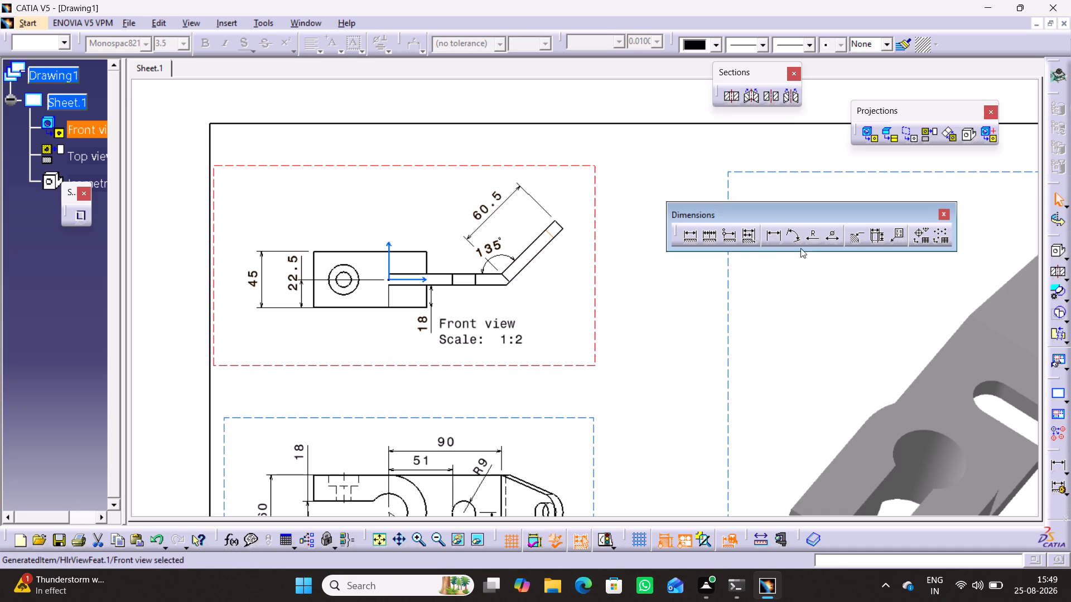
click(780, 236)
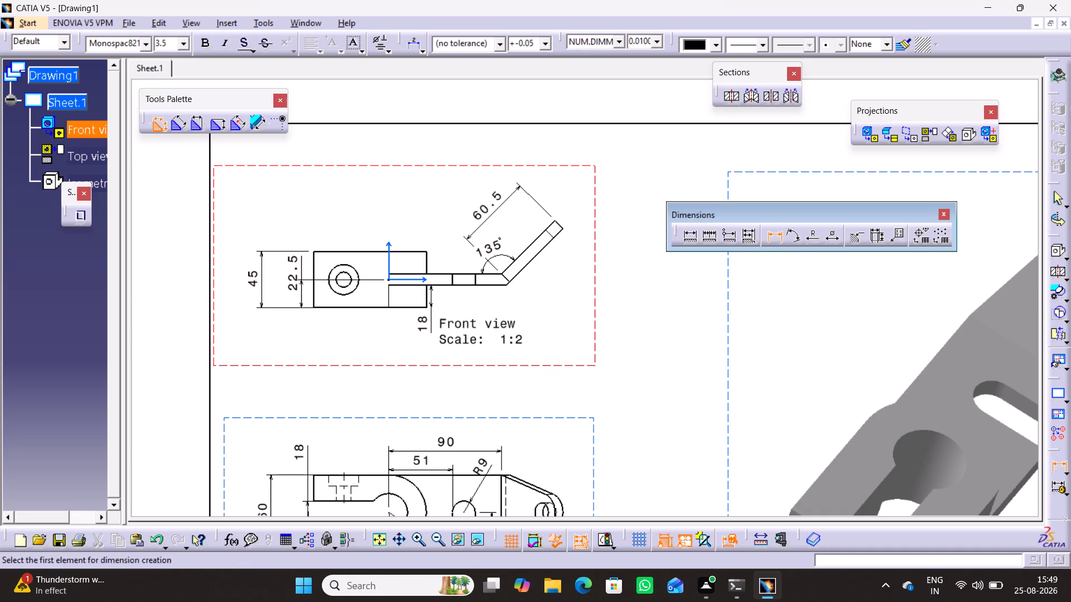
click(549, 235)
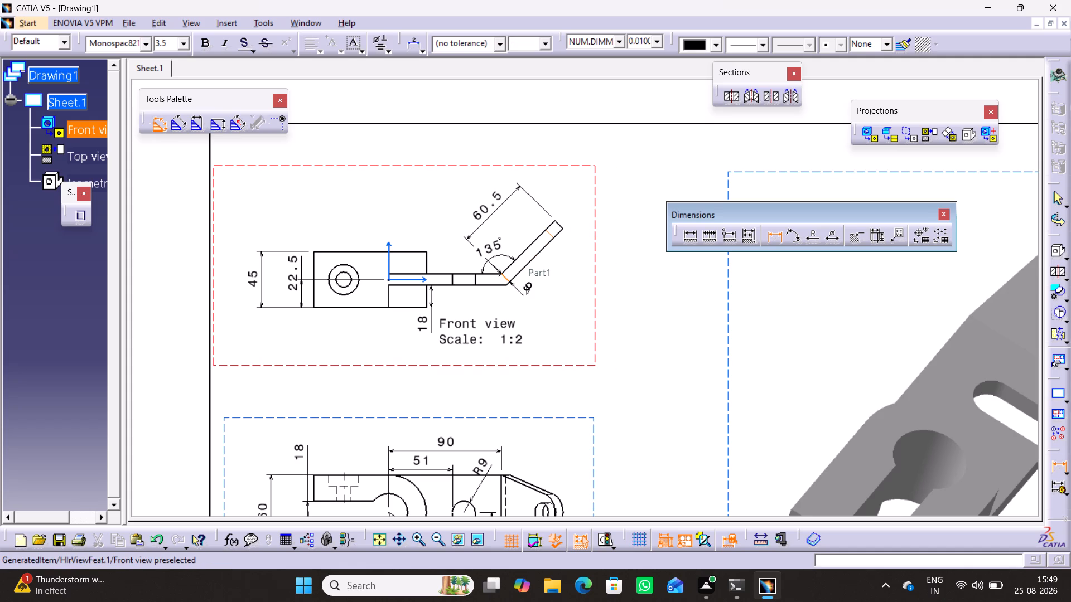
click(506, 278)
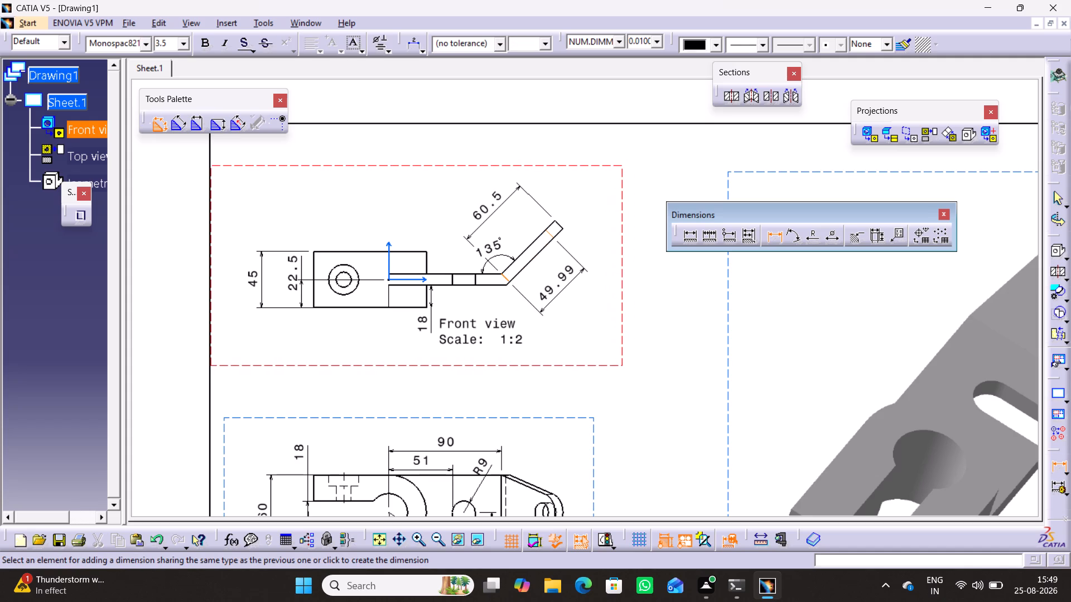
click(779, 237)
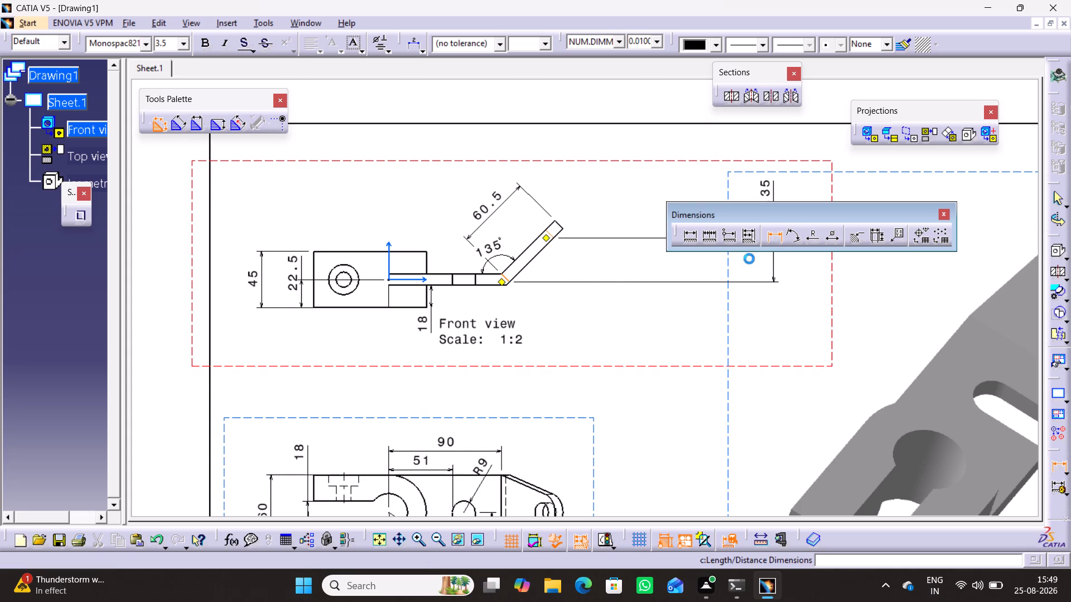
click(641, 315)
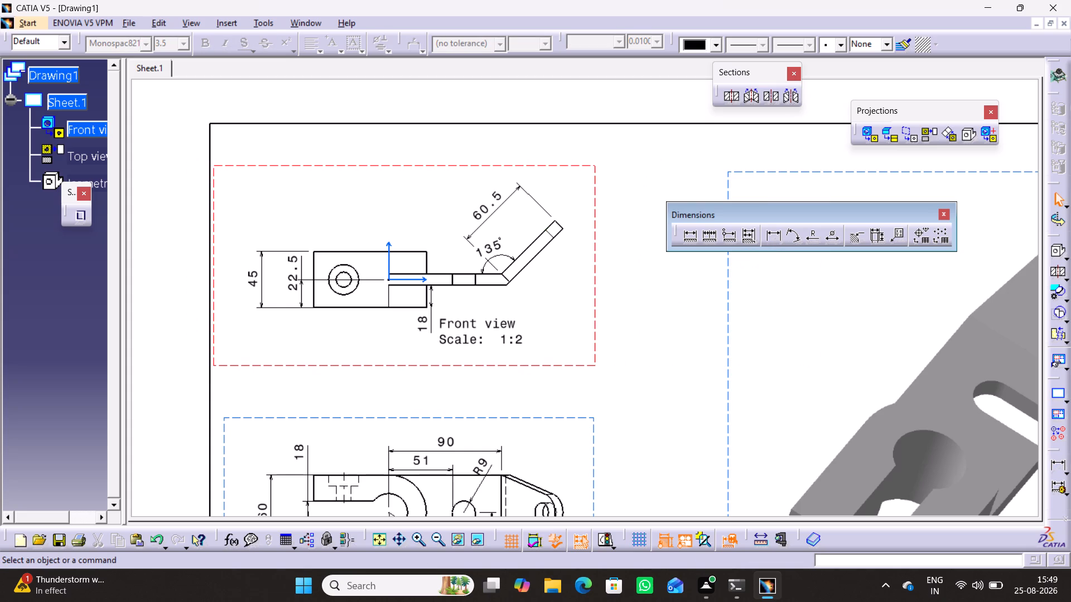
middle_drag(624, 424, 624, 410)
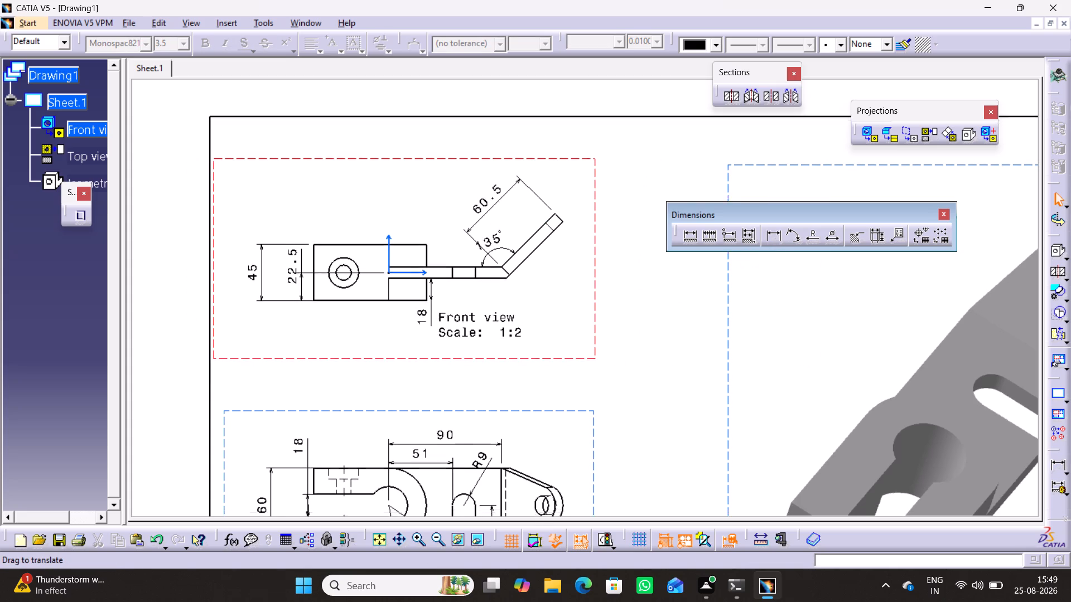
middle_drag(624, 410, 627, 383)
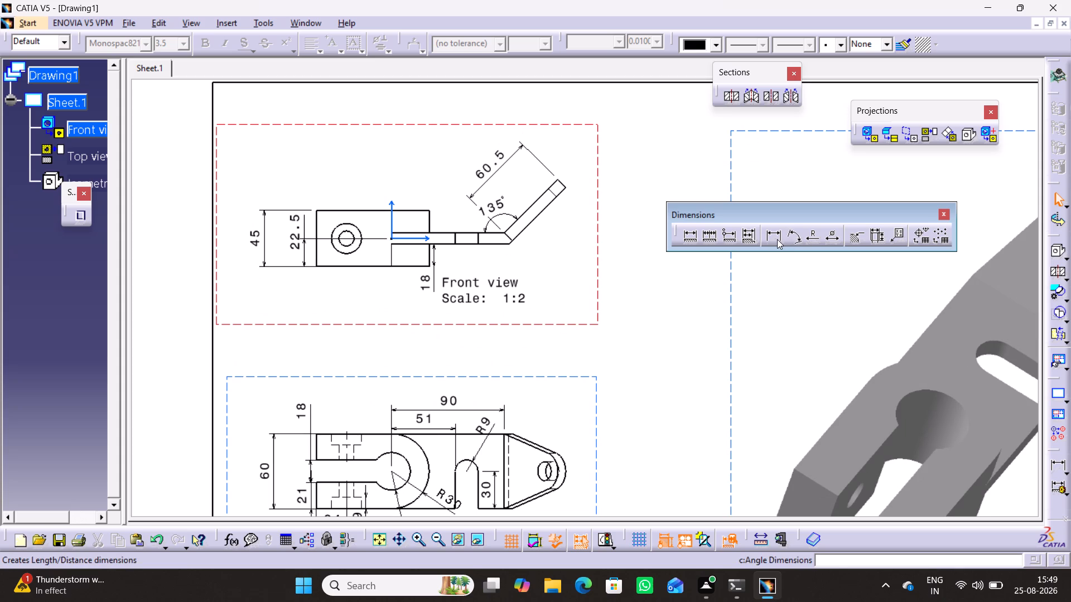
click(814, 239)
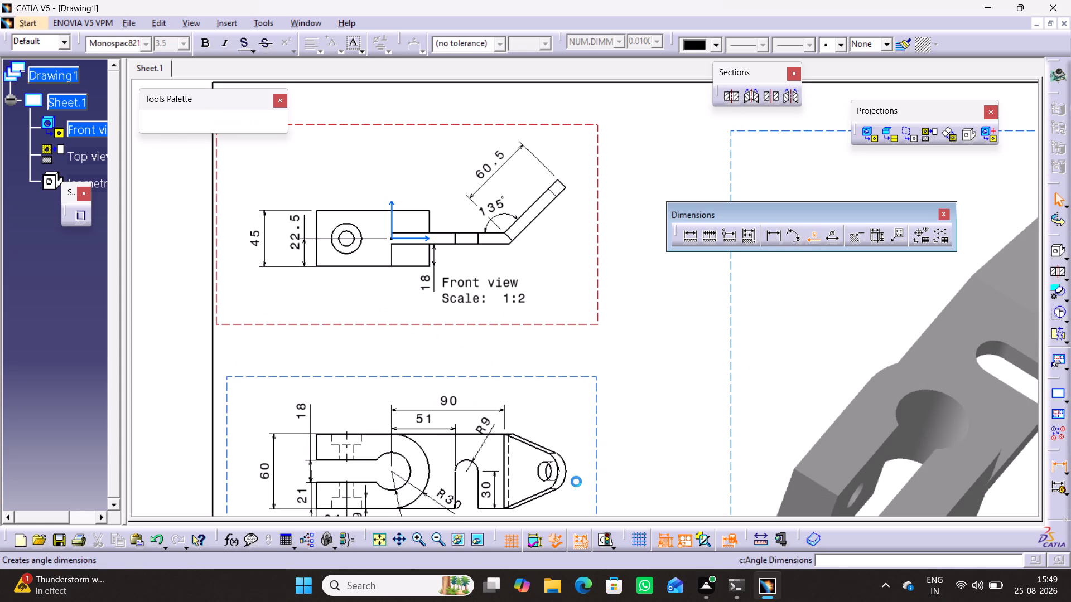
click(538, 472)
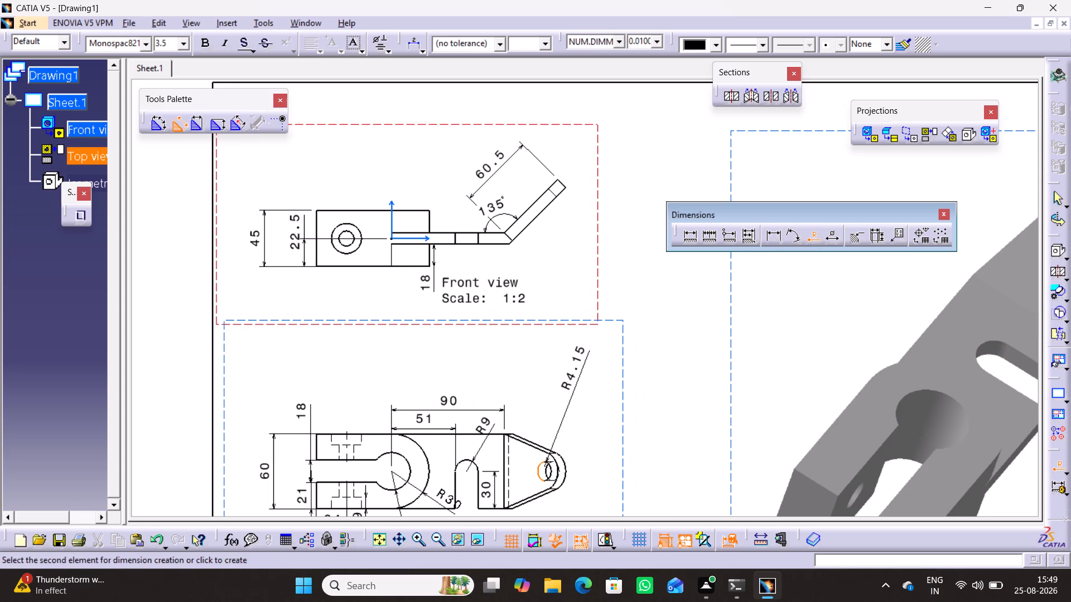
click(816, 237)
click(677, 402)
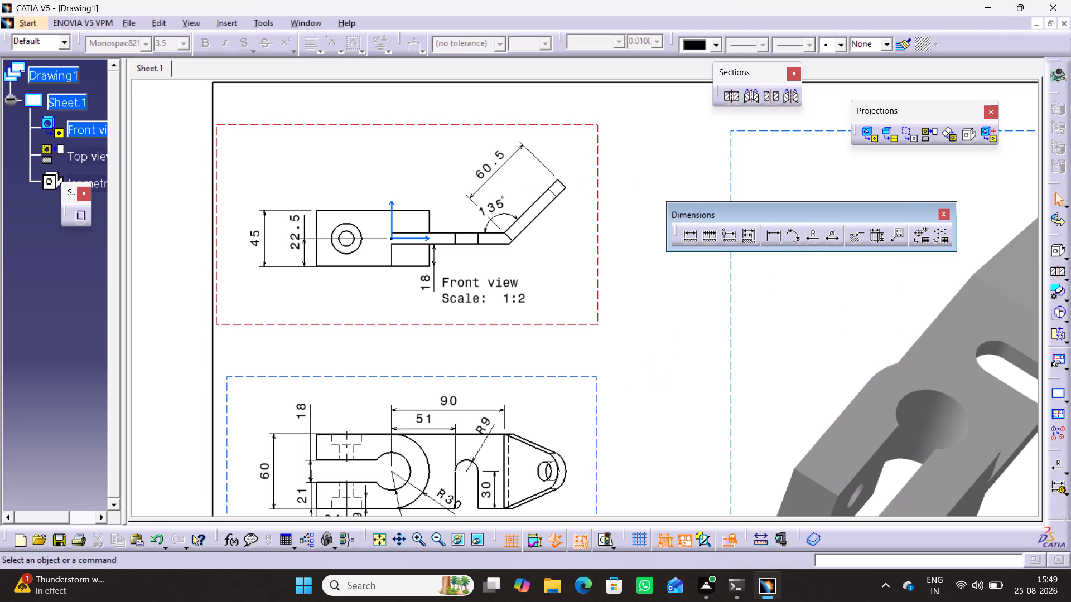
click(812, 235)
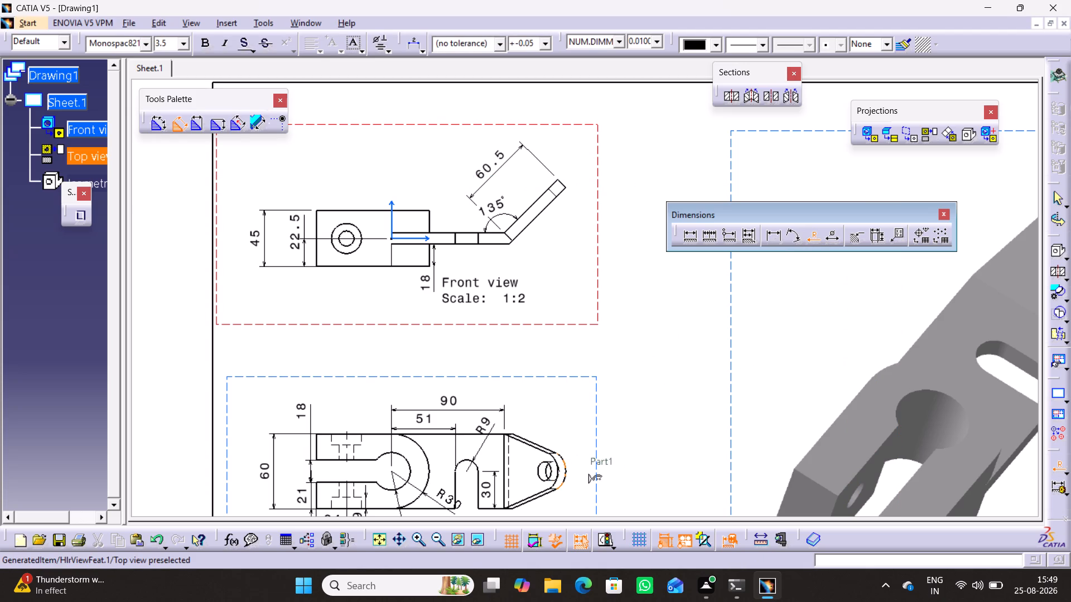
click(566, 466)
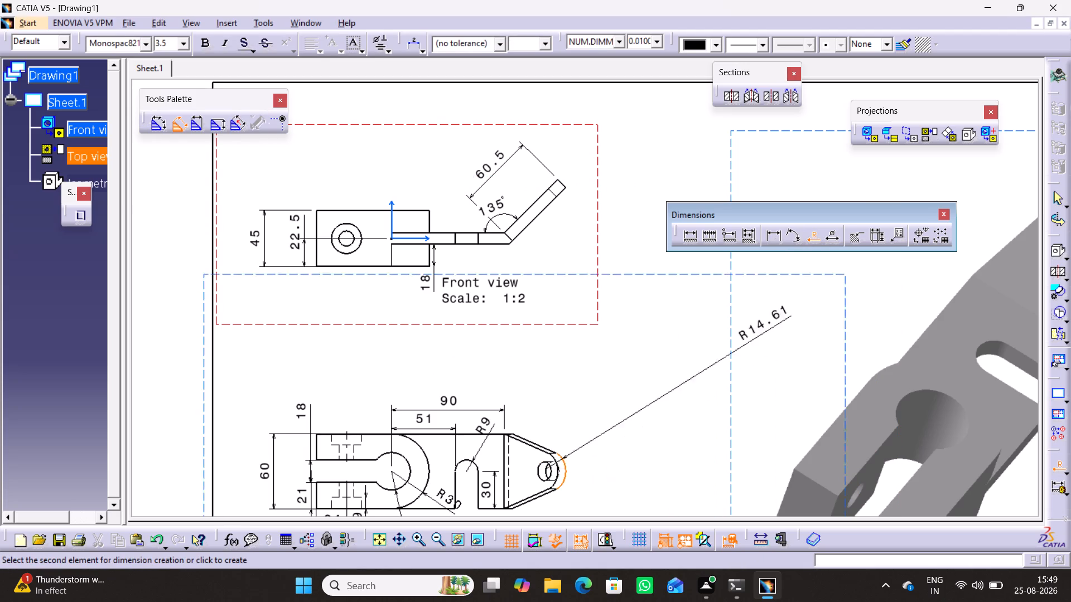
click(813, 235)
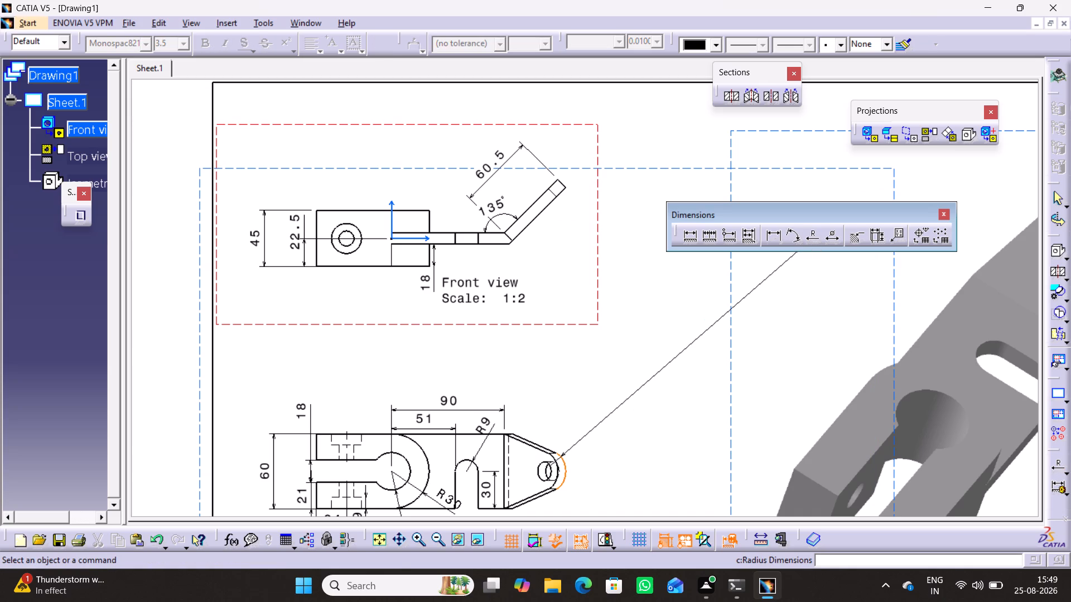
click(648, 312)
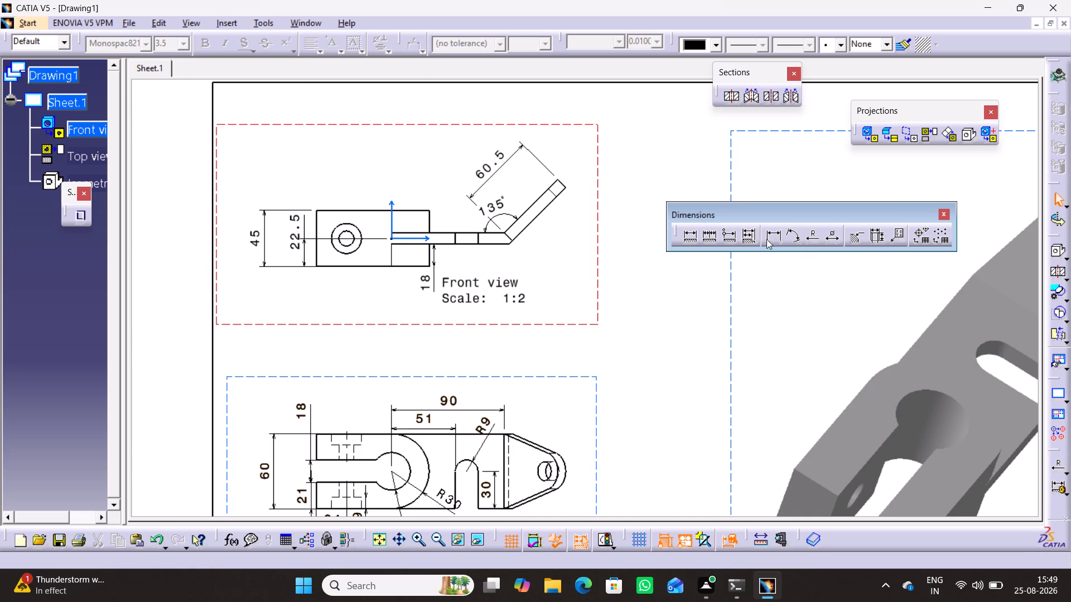
Add a diameter dimension to the larger concentric circle on the fork block in the Front view, with the text below the block.
click(832, 236)
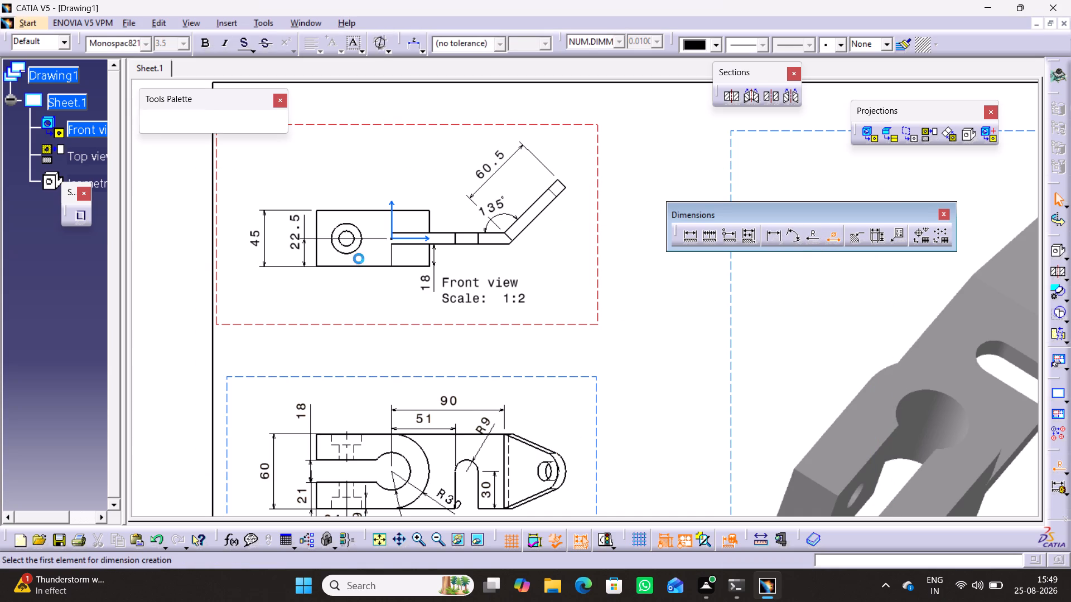
click(356, 251)
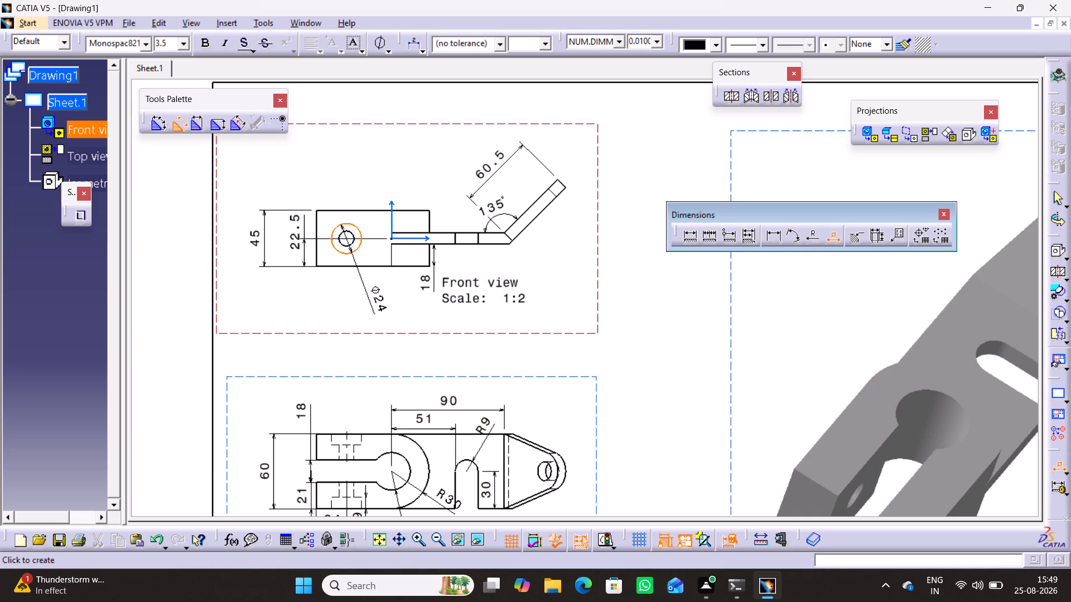
click(371, 302)
Add a diameter dimension to the smaller concentric circle on the fork block, with the text below the block, left of the larger circle's dimension.
click(343, 247)
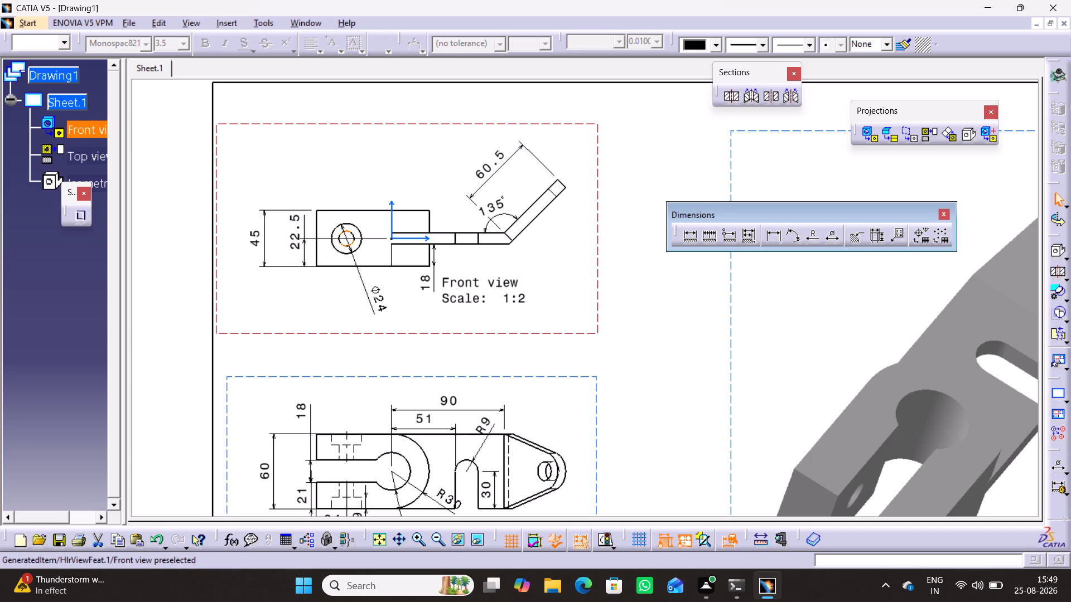
click(829, 235)
click(341, 244)
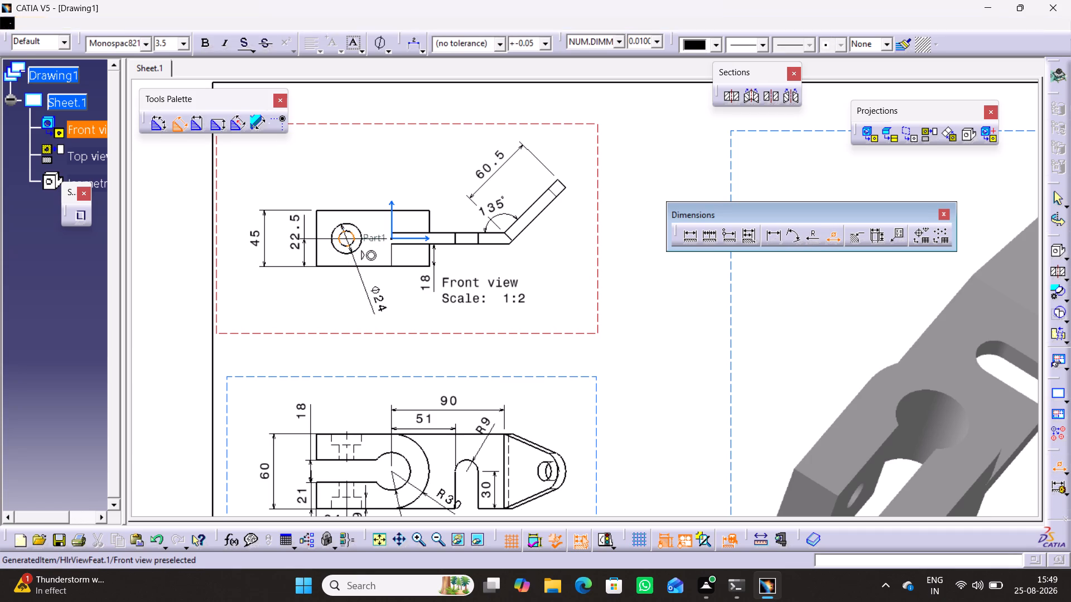
click(315, 302)
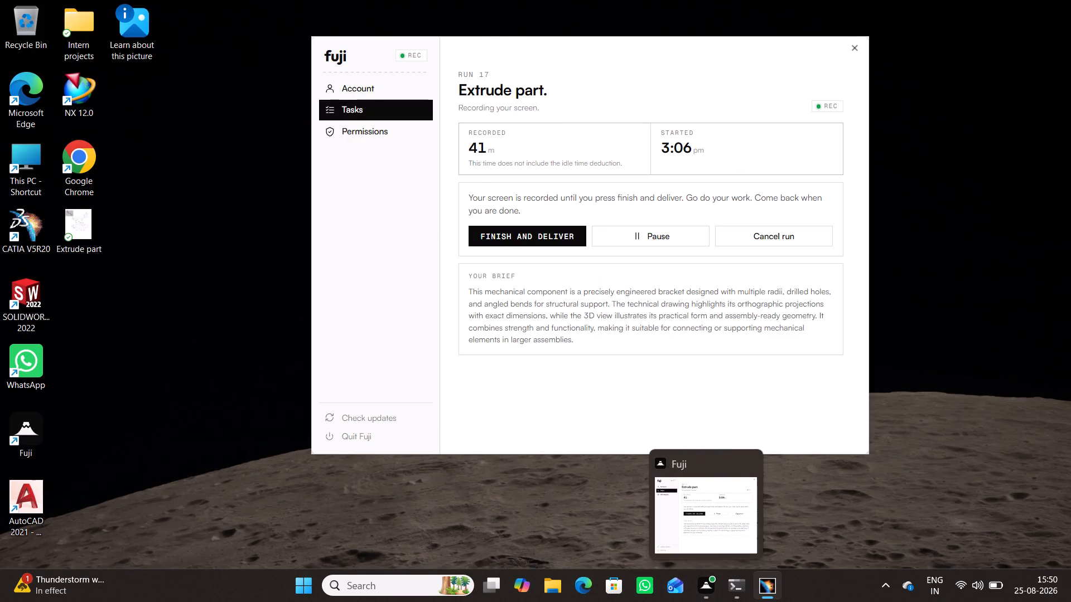
click(629, 355)
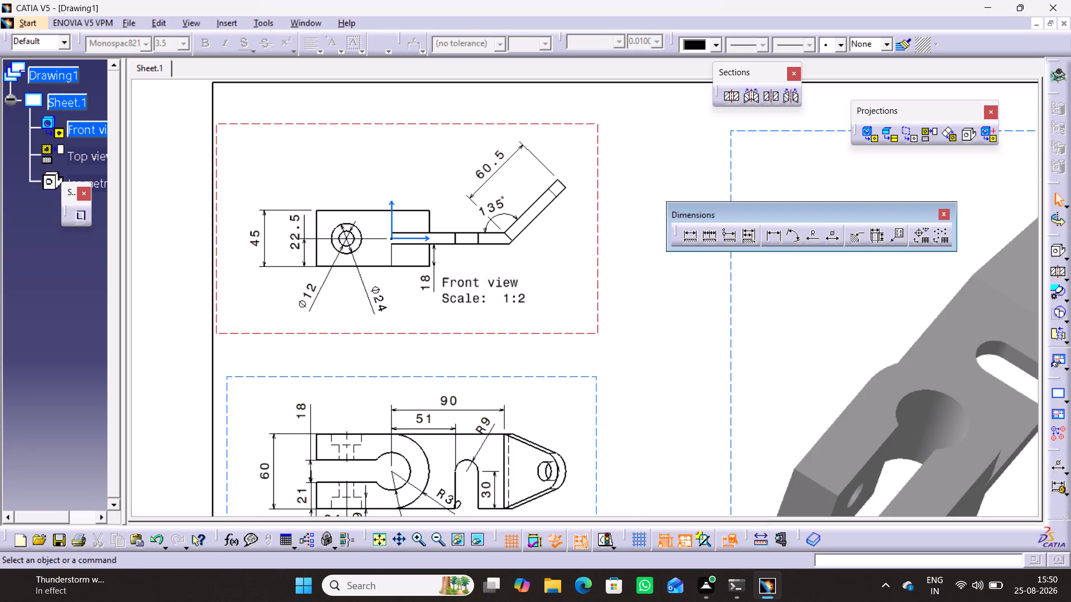
click(634, 352)
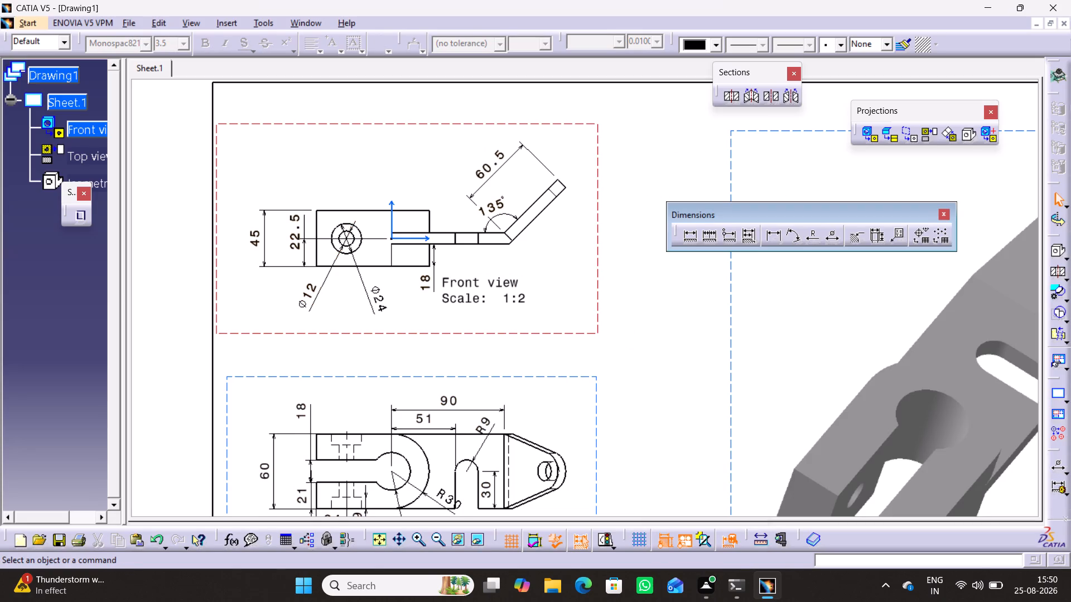
Save the drawing sheet as a PDF named "Extrude part" in the Catia folder.
middle_drag(635, 353, 653, 399)
right_click(635, 353)
middle_drag(653, 399, 579, 350)
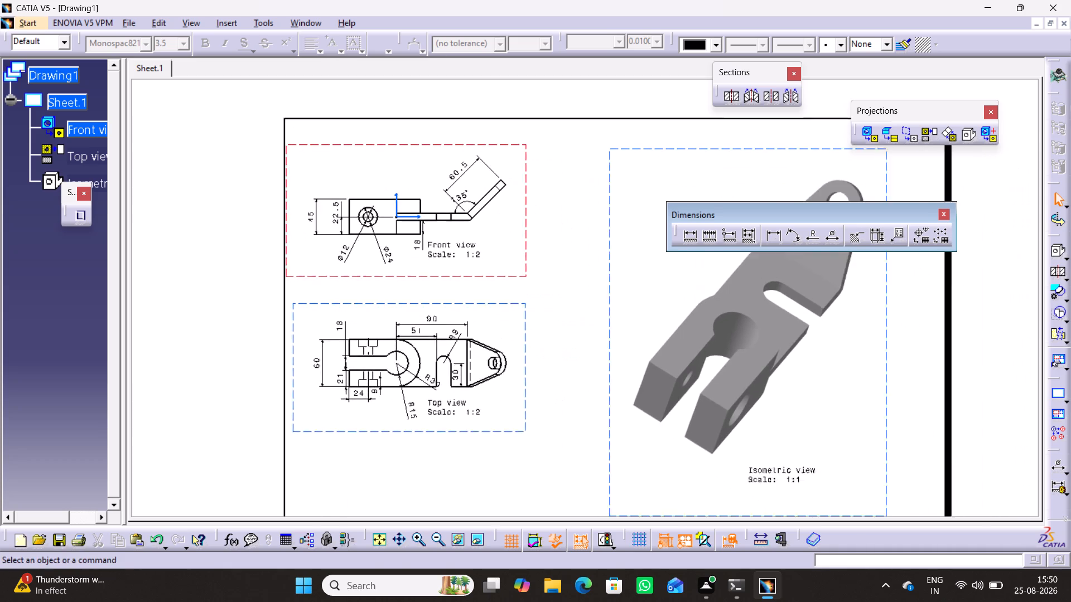
middle_drag(579, 350, 570, 371)
right_click(570, 345)
middle_drag(567, 382, 506, 330)
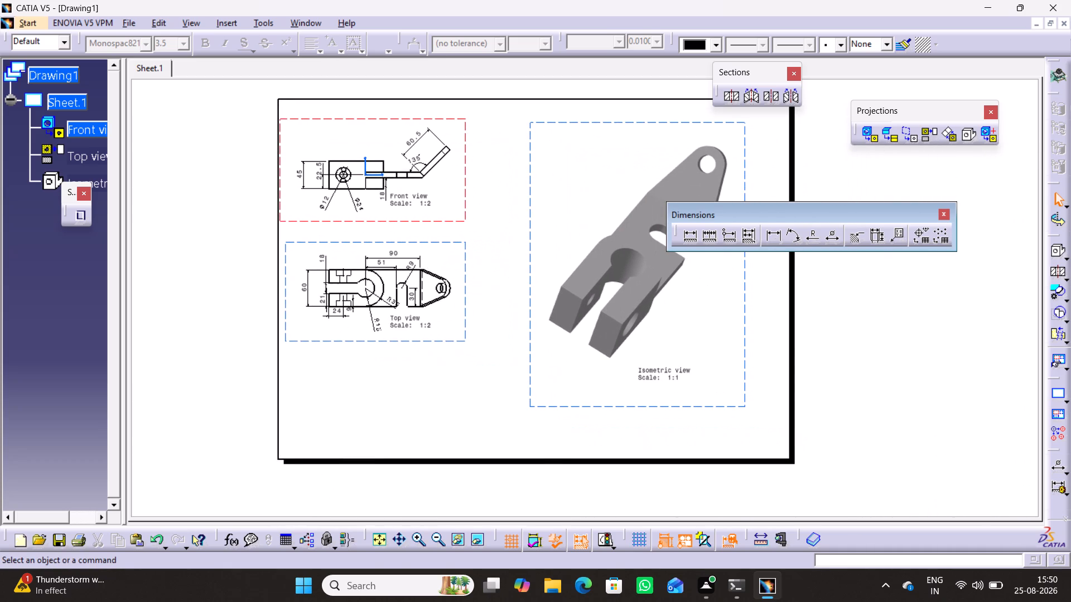
key(ctrl+s)
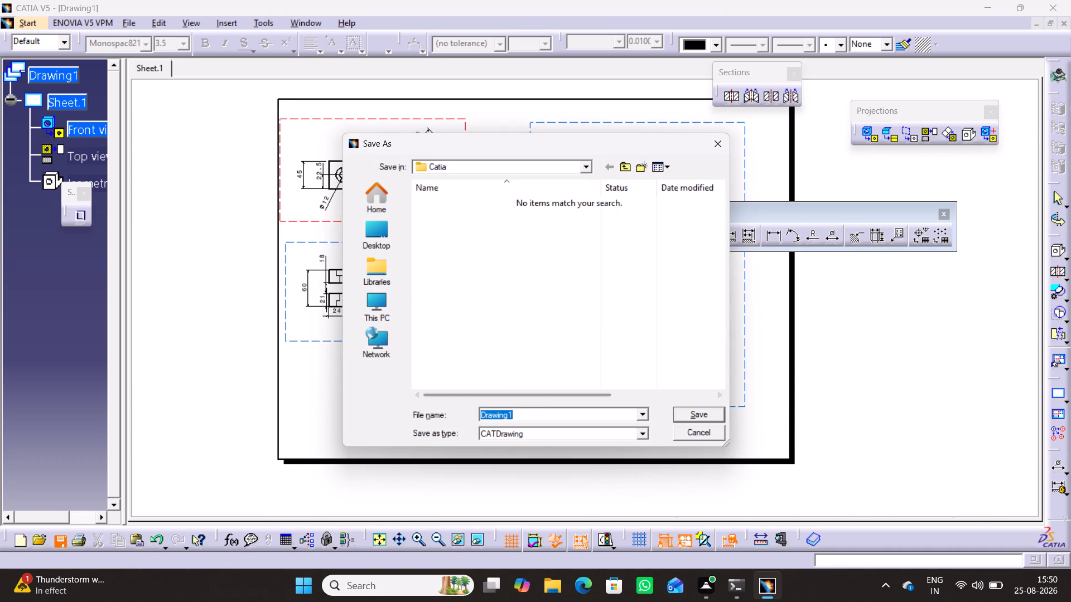
text(Extrude part)
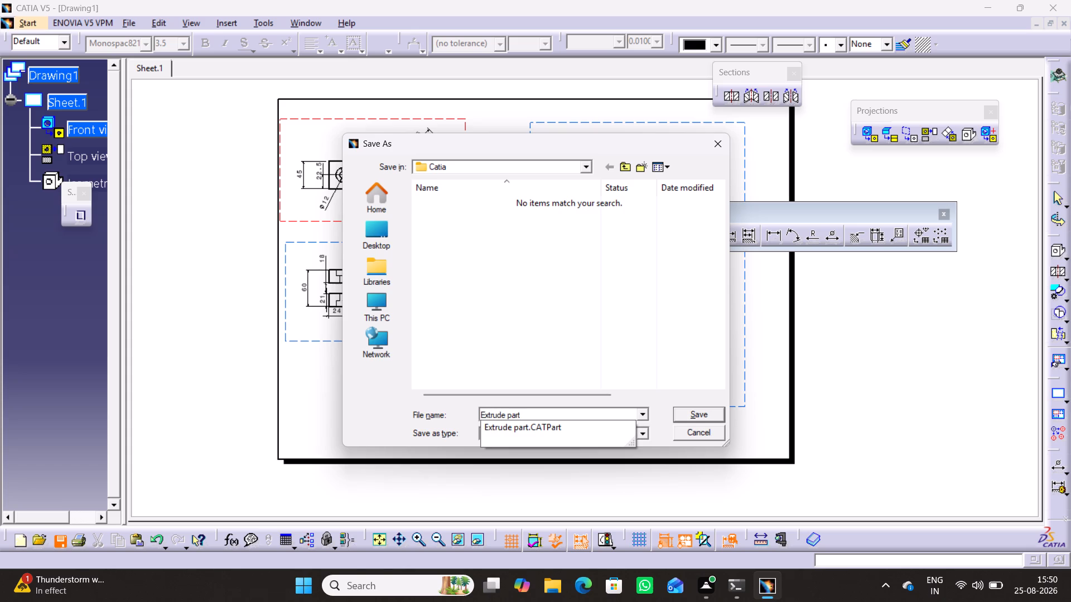
click(616, 369)
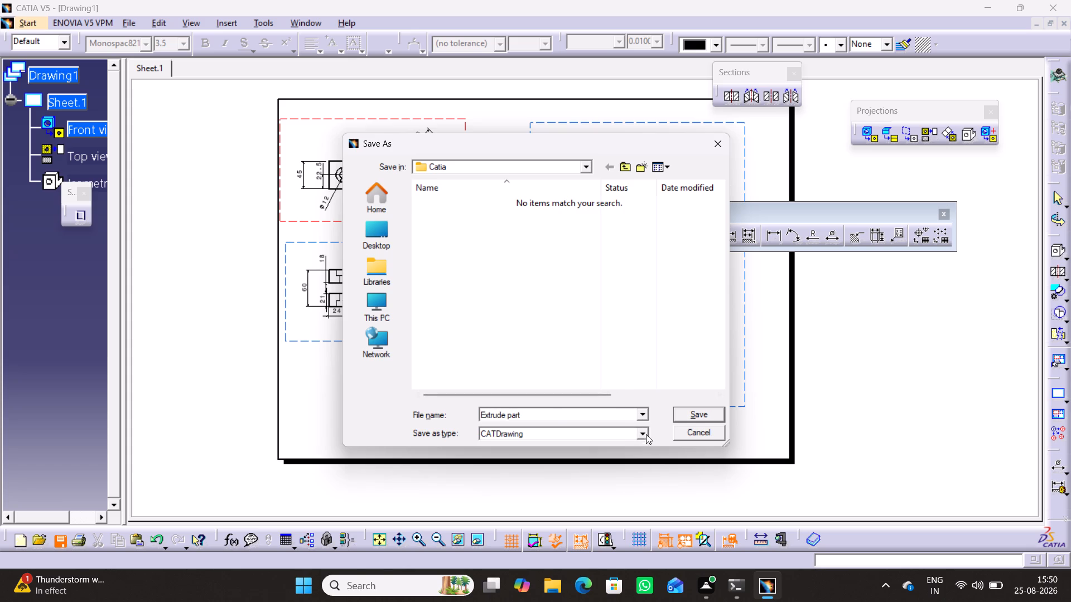
click(645, 432)
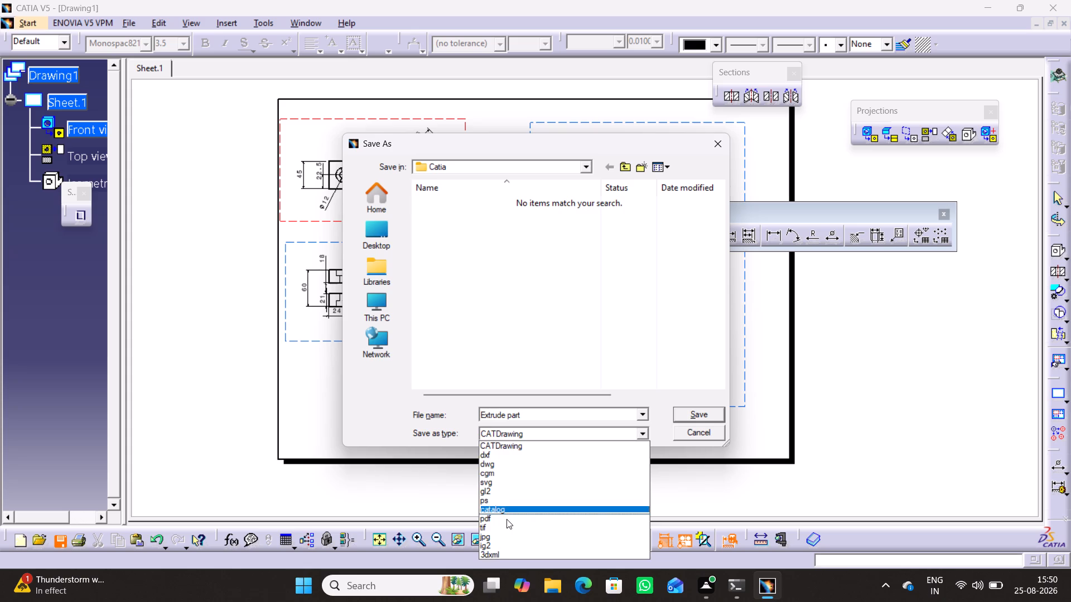
click(506, 519)
click(702, 416)
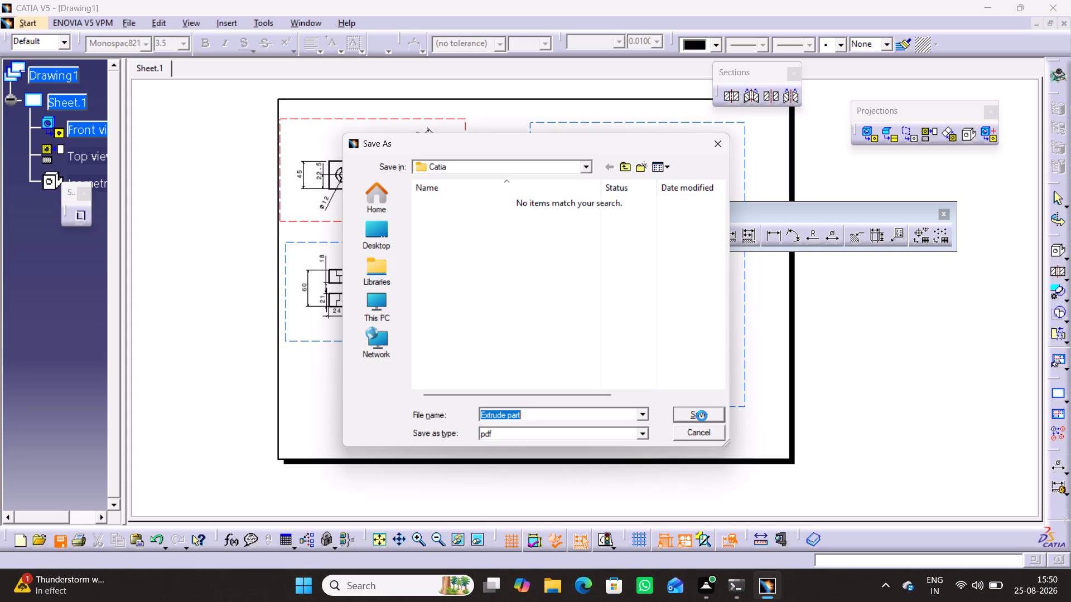